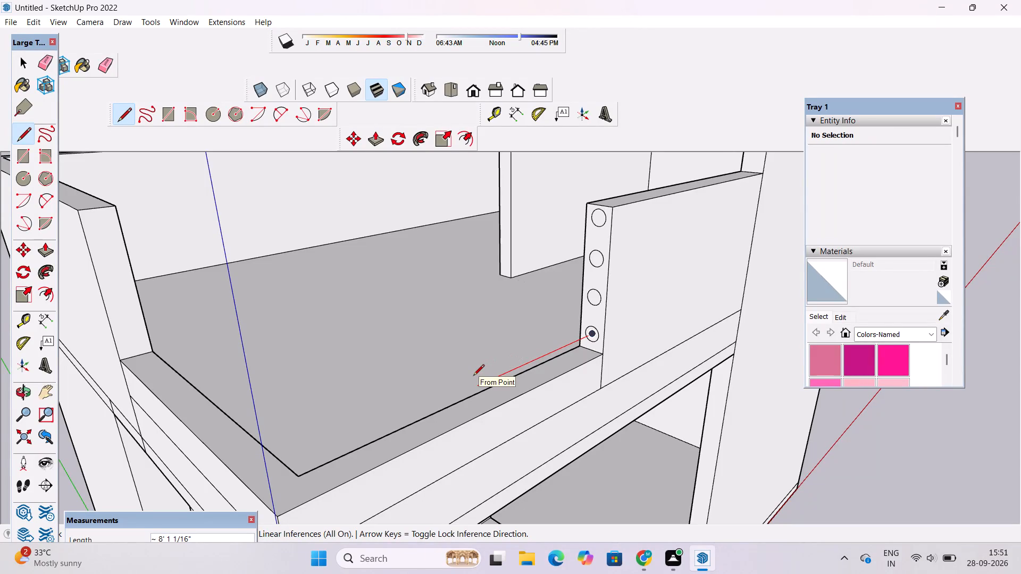
Finish the line from the lowest circle's centre along the red axis past the opposite side wall, about 20' 7 3/4" long.
{"action": "scroll", "coordinate": [473, 376], "scroll_direction": "down", "scroll_amount": 4}
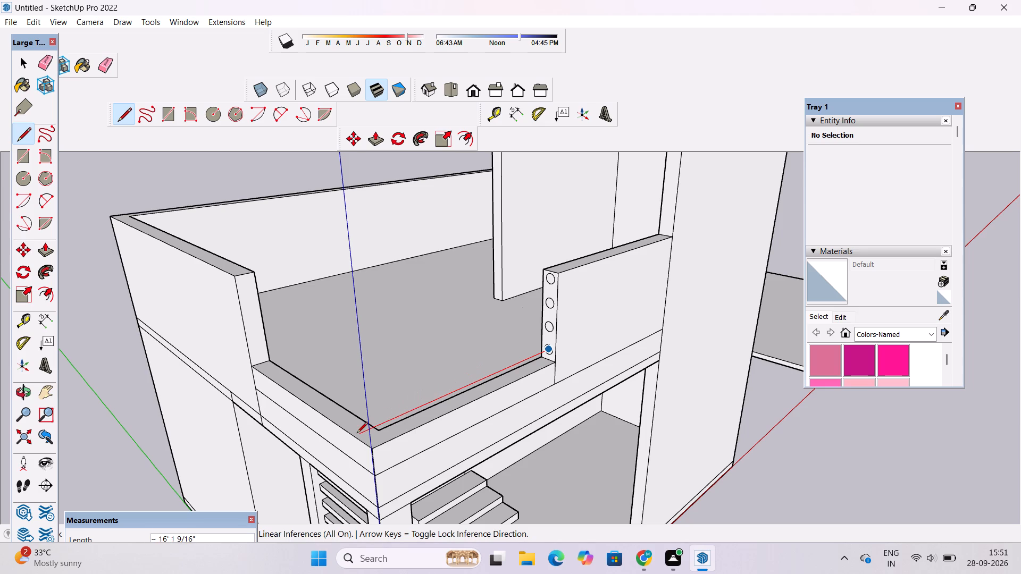
{"action": "left_click", "coordinate": [316, 450]}
{"action": "key", "text": "space"}
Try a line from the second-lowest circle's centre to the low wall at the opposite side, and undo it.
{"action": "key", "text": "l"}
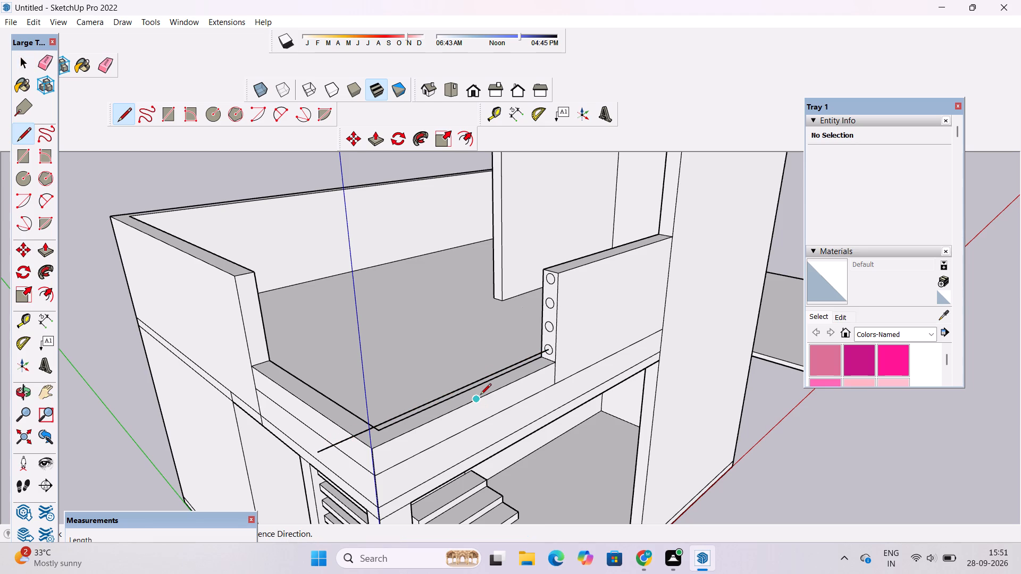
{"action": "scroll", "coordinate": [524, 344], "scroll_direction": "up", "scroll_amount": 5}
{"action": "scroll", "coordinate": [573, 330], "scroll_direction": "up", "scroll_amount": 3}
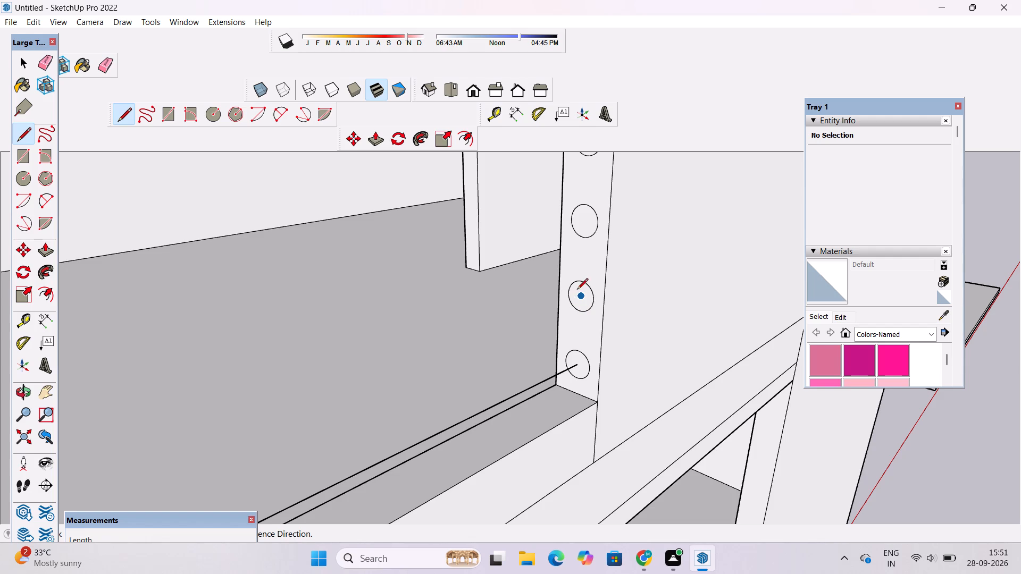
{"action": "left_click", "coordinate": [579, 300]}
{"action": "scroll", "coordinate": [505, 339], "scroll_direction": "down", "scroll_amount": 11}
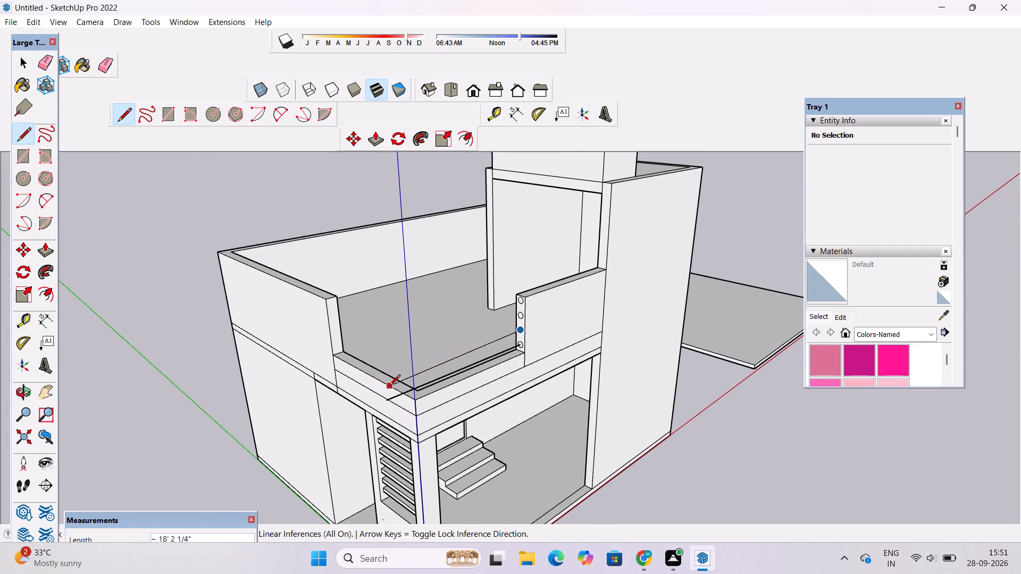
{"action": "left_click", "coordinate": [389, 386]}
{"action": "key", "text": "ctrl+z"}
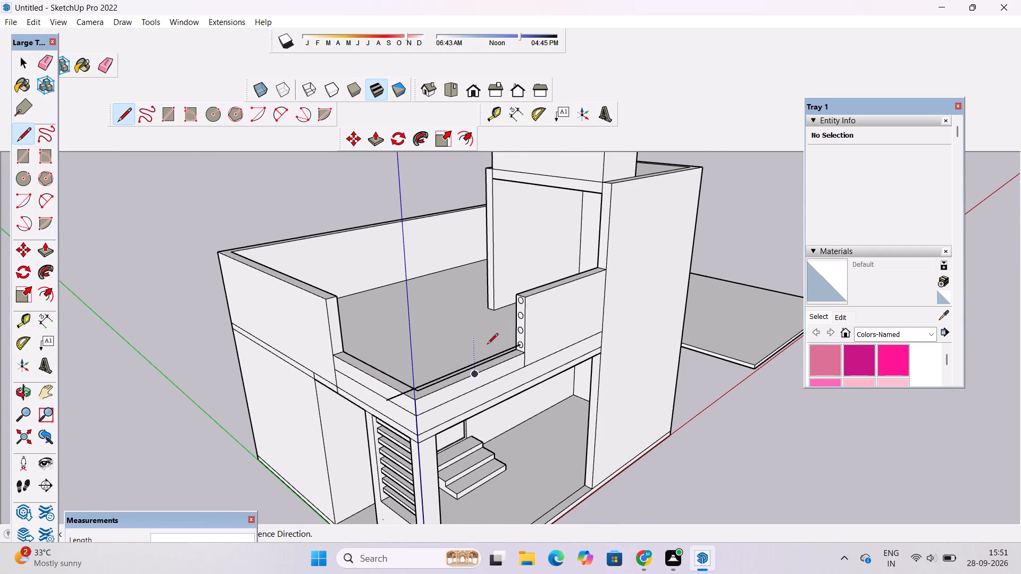
Draw a line about 21' 3" long along the red axis from the second-lowest circle's centre, across the terrace's open front.
{"action": "scroll", "coordinate": [497, 342], "scroll_direction": "up", "scroll_amount": 7}
{"action": "scroll", "coordinate": [562, 320], "scroll_direction": "up", "scroll_amount": 5}
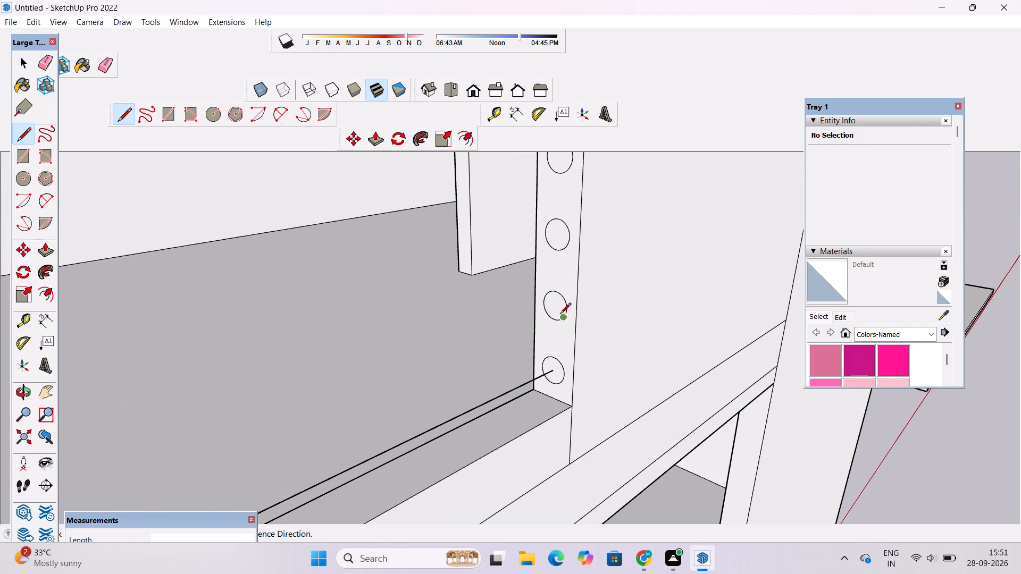
{"action": "left_click", "coordinate": [553, 308]}
{"action": "scroll", "coordinate": [531, 310], "scroll_direction": "down", "scroll_amount": 11}
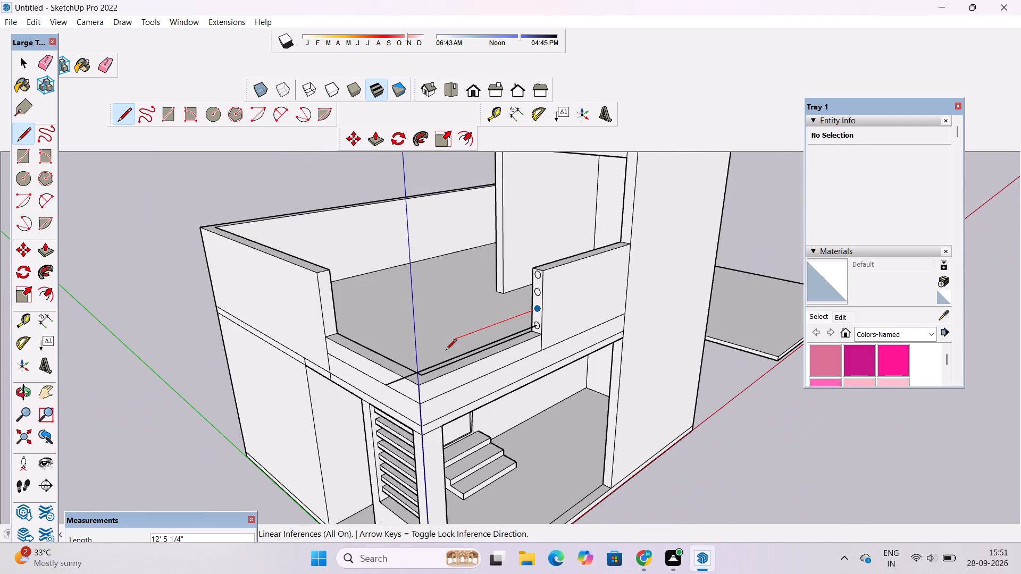
{"action": "left_click", "coordinate": [380, 374]}
{"action": "key", "text": "space"}
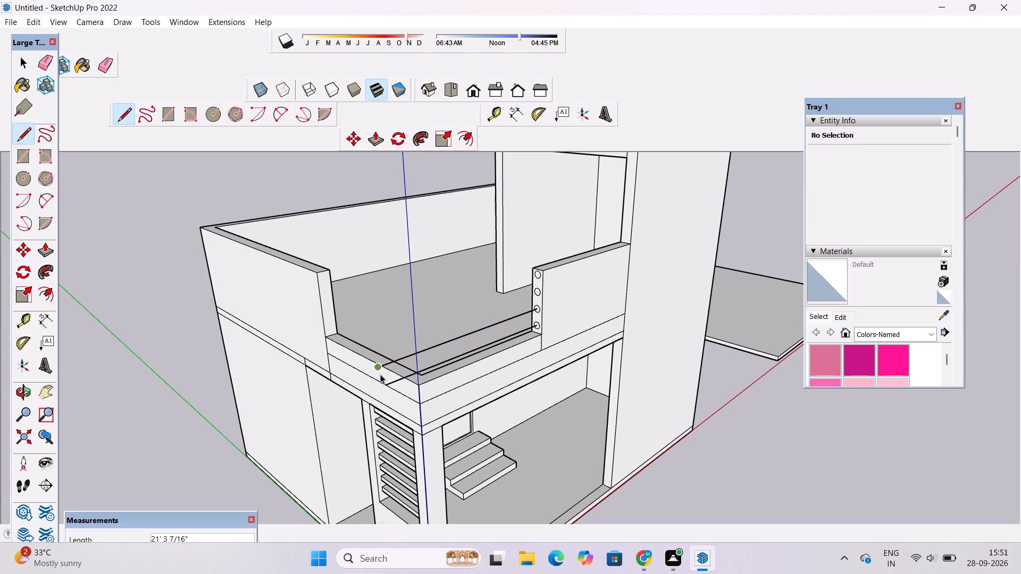
Draw a line about 20' 7 3/4" long along the red axis from the third circle's centre, ending above the lowest line's end.
{"action": "key", "text": "l"}
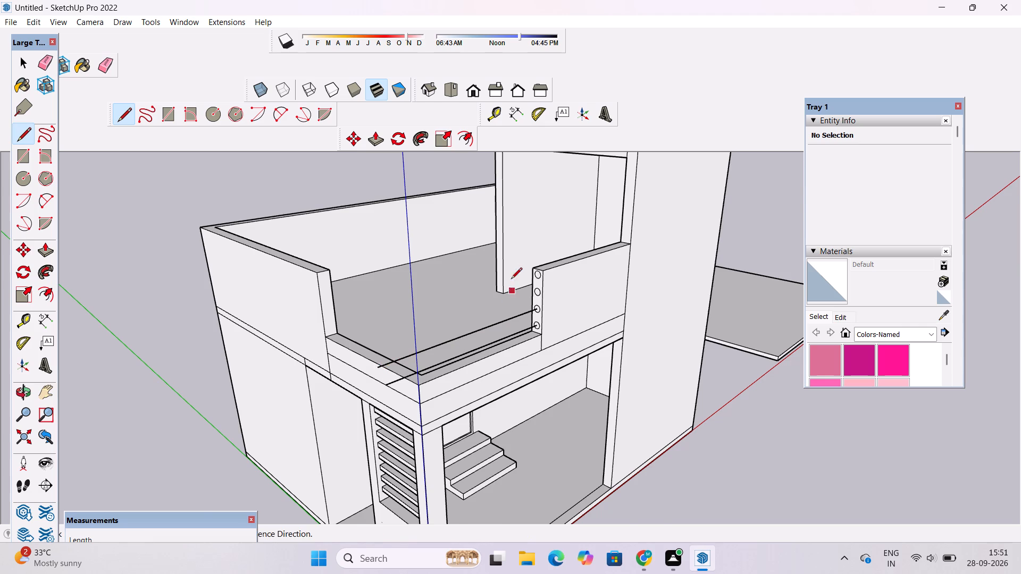
{"action": "scroll", "coordinate": [511, 278], "scroll_direction": "up", "scroll_amount": 5}
{"action": "scroll", "coordinate": [544, 309], "scroll_direction": "up", "scroll_amount": 3}
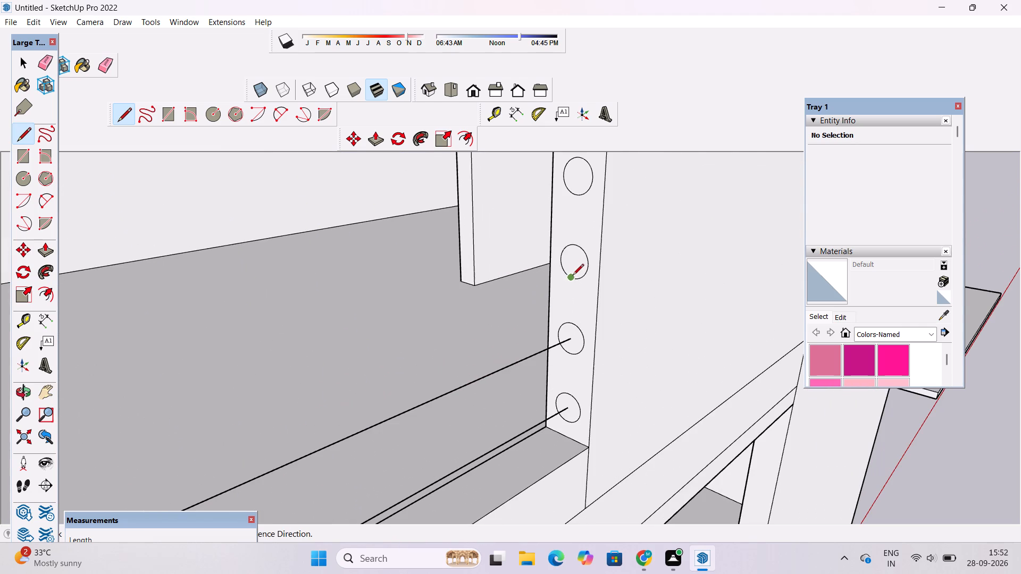
{"action": "left_click", "coordinate": [574, 263]}
{"action": "scroll", "coordinate": [551, 276], "scroll_direction": "down", "scroll_amount": 1}
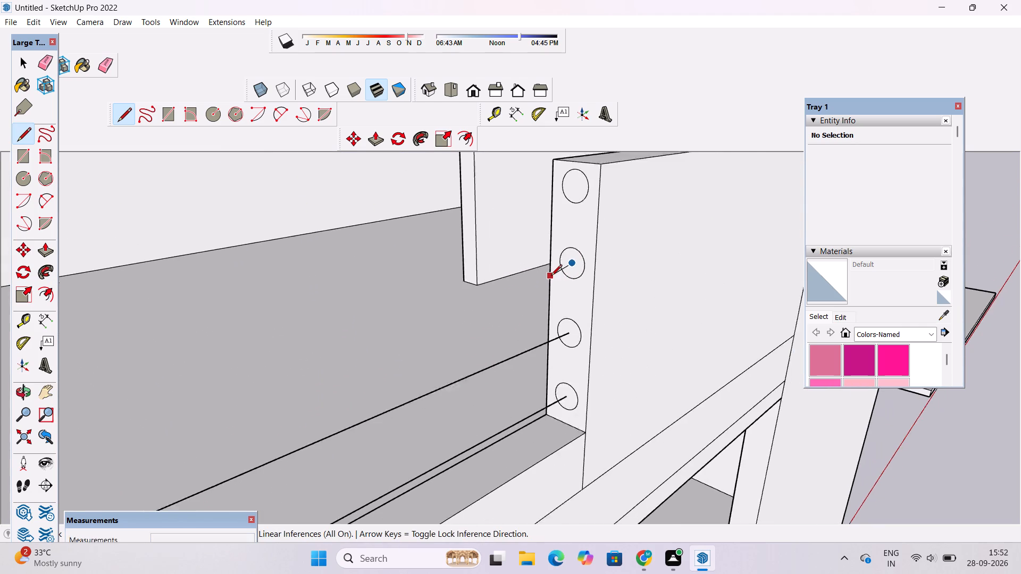
{"action": "scroll", "coordinate": [551, 276], "scroll_direction": "down", "scroll_amount": 13}
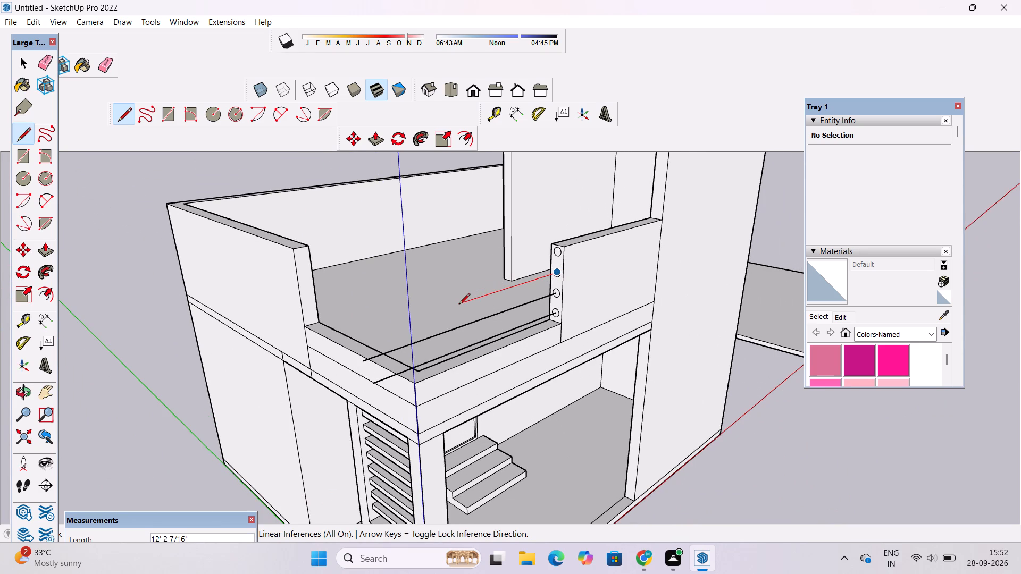
{"action": "left_click", "coordinate": [368, 337]}
{"action": "key", "text": "space"}
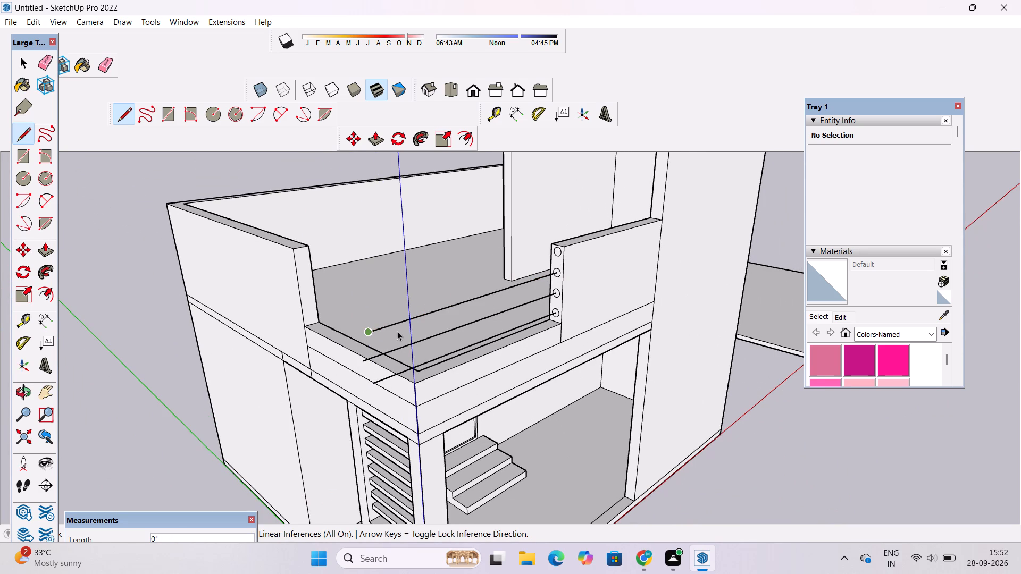
Draw a line about 20' 7 3/4" long along the red axis from the uppermost circle's centre, ending above the line below it.
{"action": "key", "text": "l"}
{"action": "scroll", "coordinate": [530, 244], "scroll_direction": "up", "scroll_amount": 5}
{"action": "scroll", "coordinate": [530, 249], "scroll_direction": "down", "scroll_amount": 3}
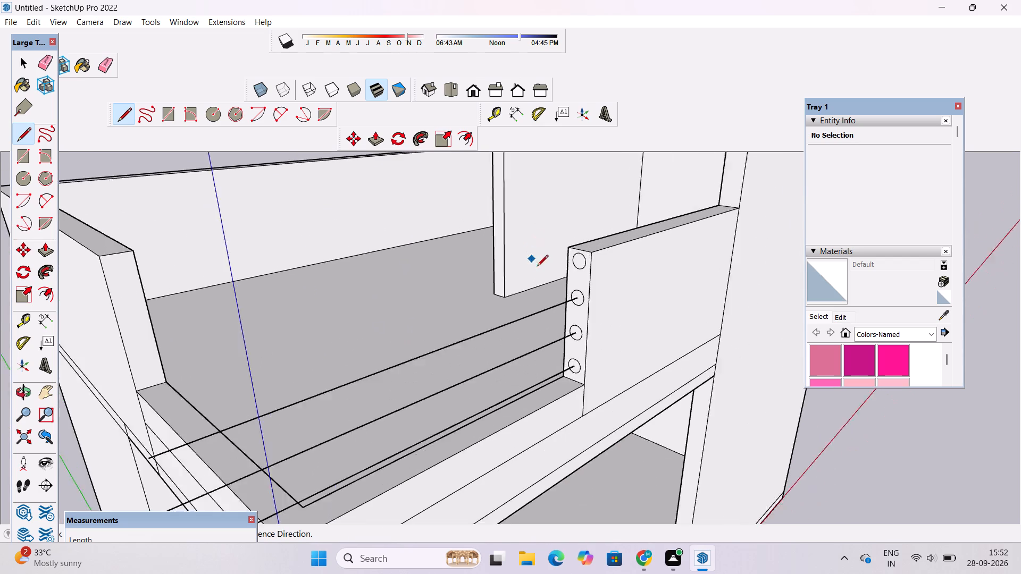
{"action": "scroll", "coordinate": [571, 261], "scroll_direction": "up", "scroll_amount": 7}
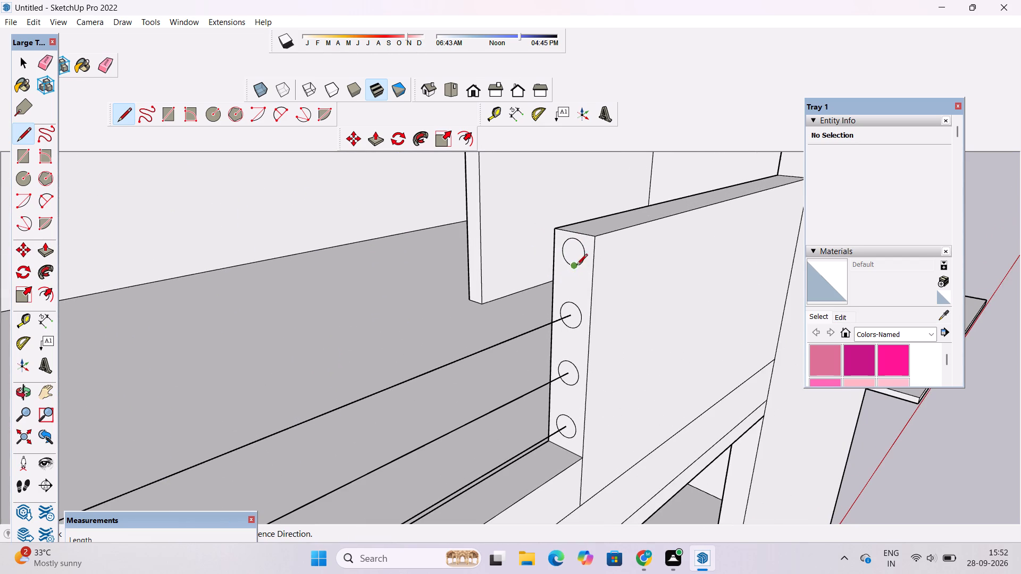
{"action": "left_click", "coordinate": [572, 252]}
{"action": "scroll", "coordinate": [541, 264], "scroll_direction": "down", "scroll_amount": 5}
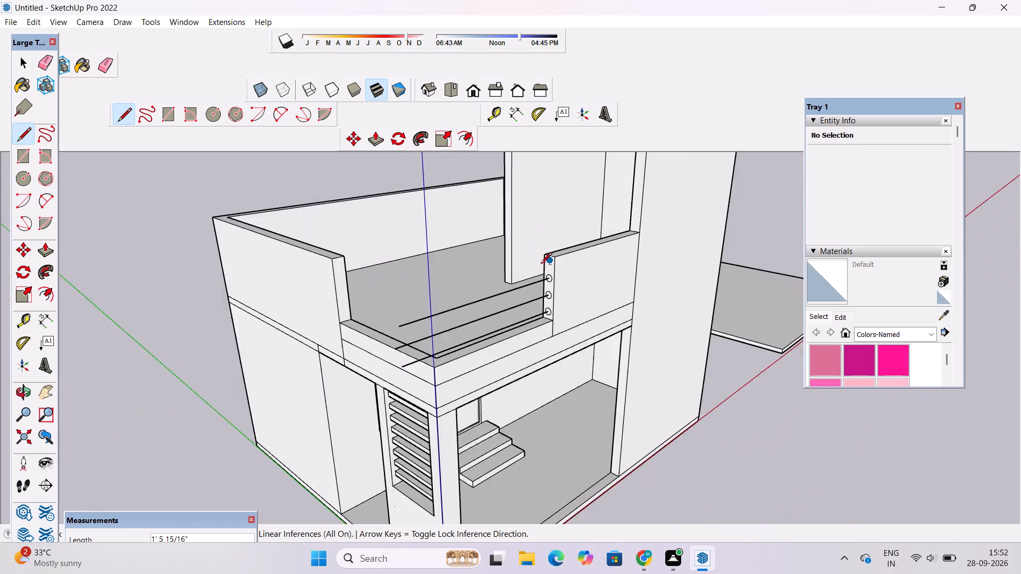
{"action": "scroll", "coordinate": [541, 264], "scroll_direction": "down", "scroll_amount": 6}
{"action": "scroll", "coordinate": [467, 290], "scroll_direction": "up", "scroll_amount": 4}
{"action": "left_click", "coordinate": [470, 284]}
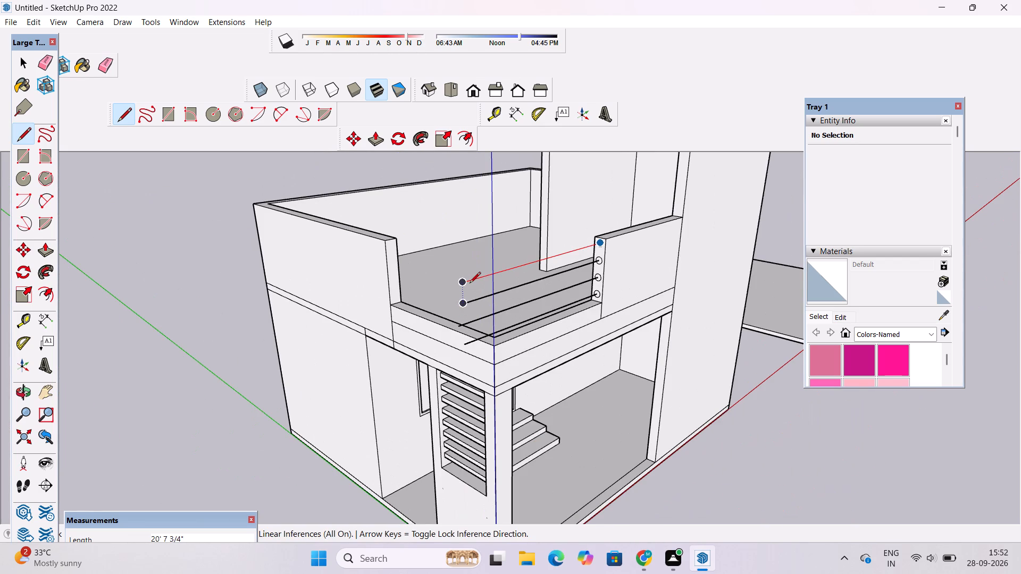
{"action": "key", "text": "space"}
Draw a 7' 6" vertical centre line on the opposite side wall's end face, from the top edge's midpoint to the bottom edge.
{"action": "type", "text": "o"}
{"action": "scroll", "coordinate": [470, 284], "scroll_direction": "down", "scroll_amount": 5}
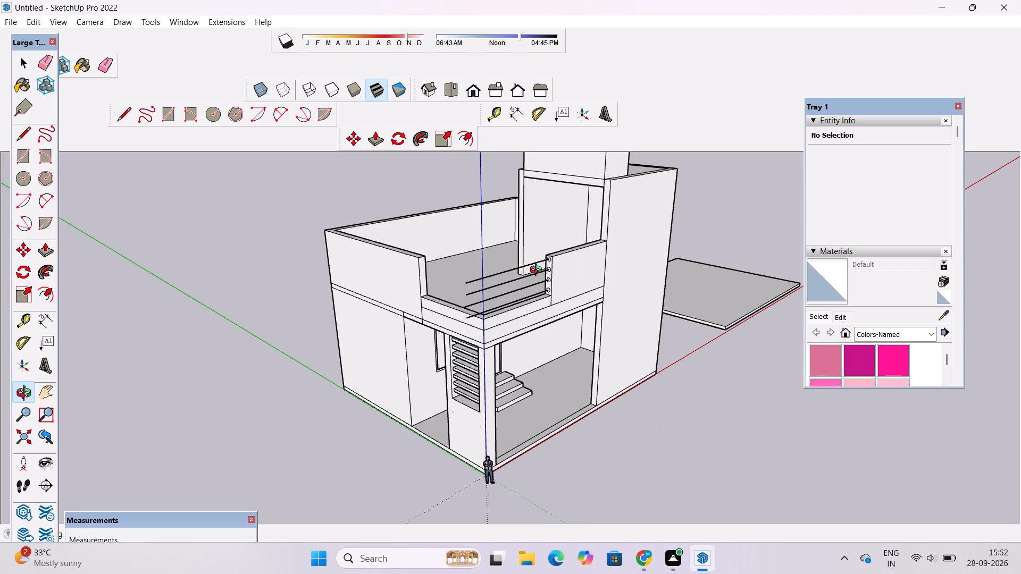
{"action": "scroll", "coordinate": [532, 269], "scroll_direction": "up", "scroll_amount": 2}
{"action": "left_click_drag", "start_coordinate": [547, 263], "coordinate": [469, 272]}
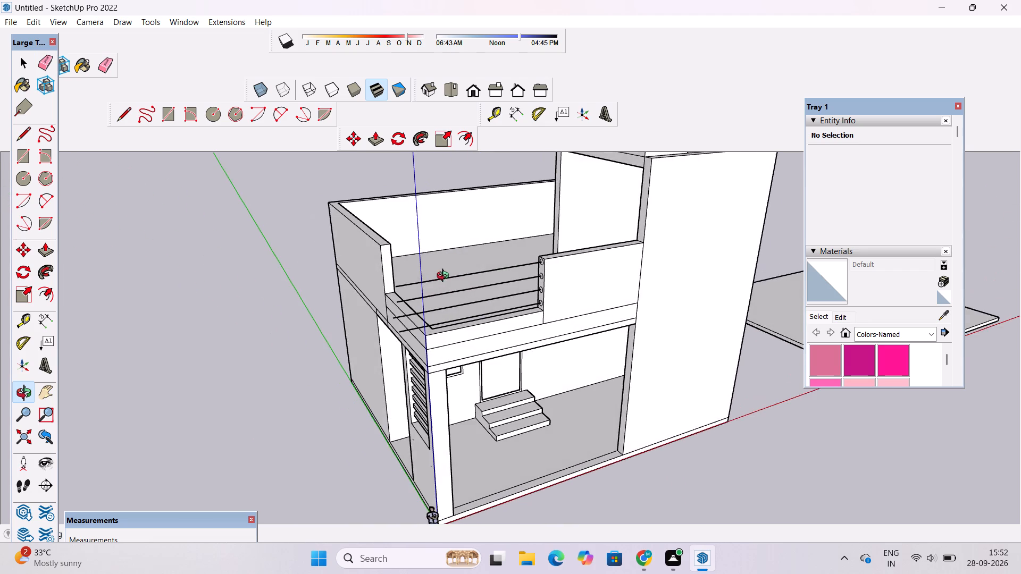
{"action": "scroll", "coordinate": [418, 287], "scroll_direction": "up", "scroll_amount": 2}
{"action": "left_click_drag", "start_coordinate": [416, 287], "coordinate": [478, 302], "text": "shift"}
{"action": "scroll", "coordinate": [437, 265], "scroll_direction": "up", "scroll_amount": 5}
{"action": "left_click_drag", "start_coordinate": [466, 264], "coordinate": [411, 265]}
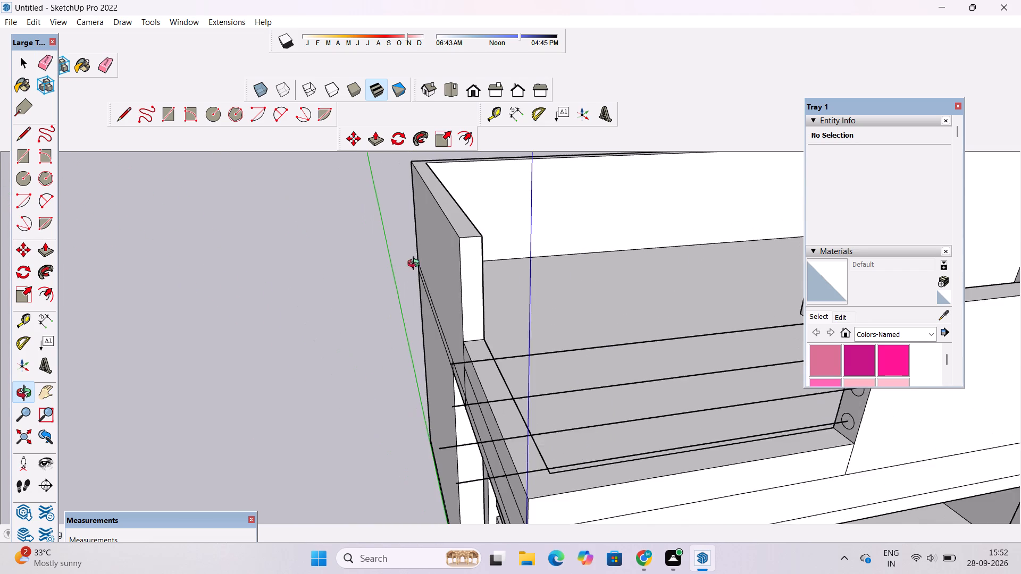
{"action": "scroll", "coordinate": [471, 260], "scroll_direction": "up", "scroll_amount": 4}
{"action": "left_click_drag", "start_coordinate": [484, 261], "coordinate": [461, 259]}
{"action": "left_click_drag", "start_coordinate": [459, 259], "coordinate": [463, 254]}
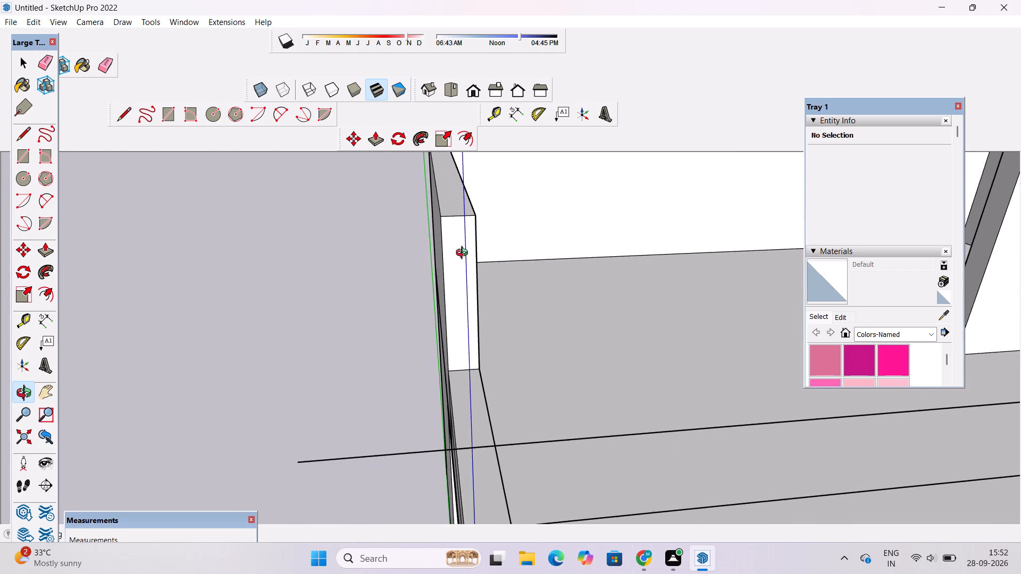
{"action": "scroll", "coordinate": [464, 256], "scroll_direction": "up", "scroll_amount": 2}
{"action": "left_click_drag", "start_coordinate": [465, 267], "coordinate": [452, 263]}
{"action": "left_click_drag", "start_coordinate": [450, 271], "coordinate": [451, 254], "text": "shift"}
{"action": "key", "text": "l"}
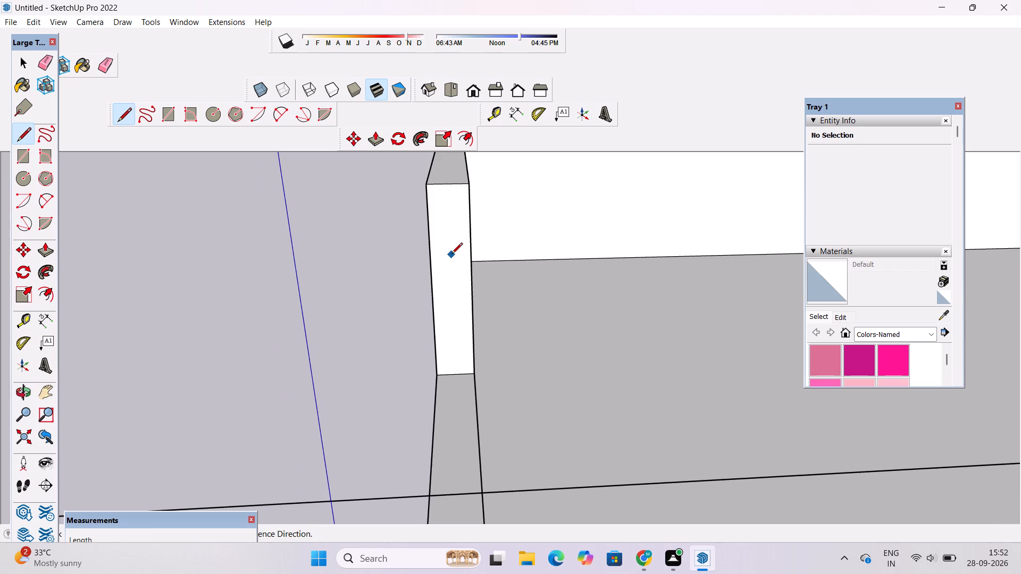
{"action": "scroll", "coordinate": [451, 255], "scroll_direction": "up", "scroll_amount": 3}
{"action": "scroll", "coordinate": [450, 255], "scroll_direction": "down", "scroll_amount": 4}
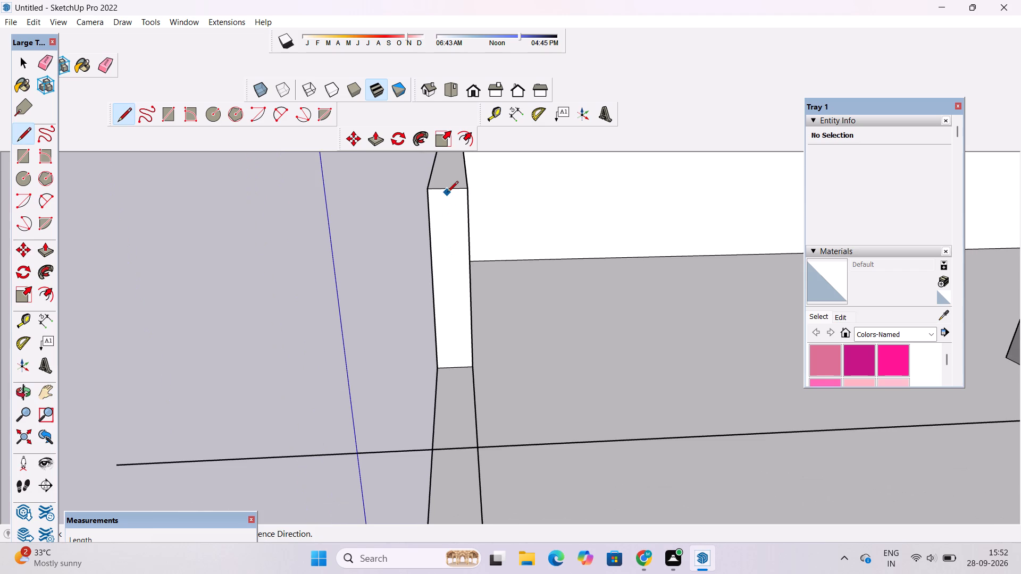
{"action": "left_click", "coordinate": [447, 189]}
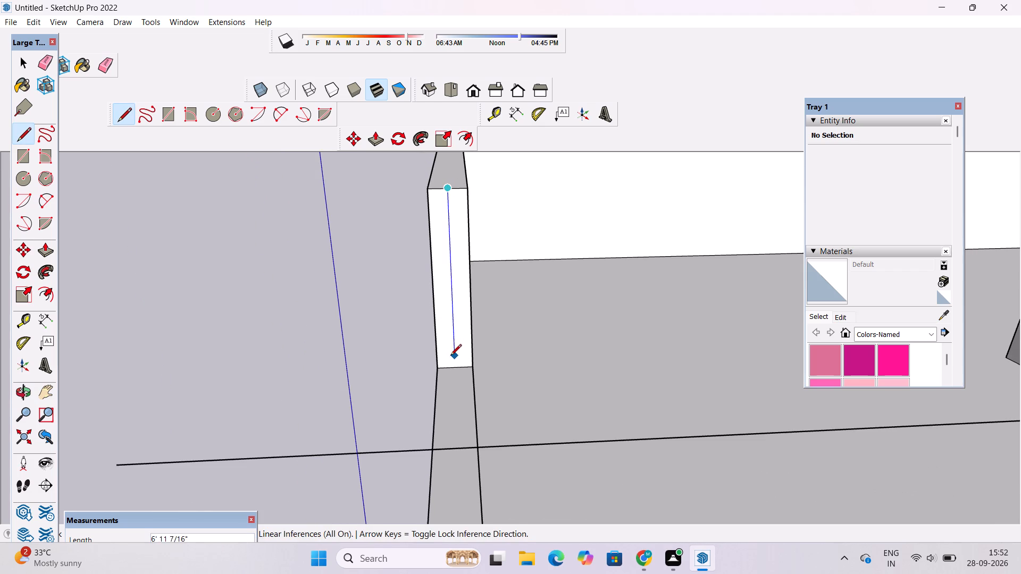
{"action": "left_click", "coordinate": [455, 370]}
{"action": "key", "text": "space"}
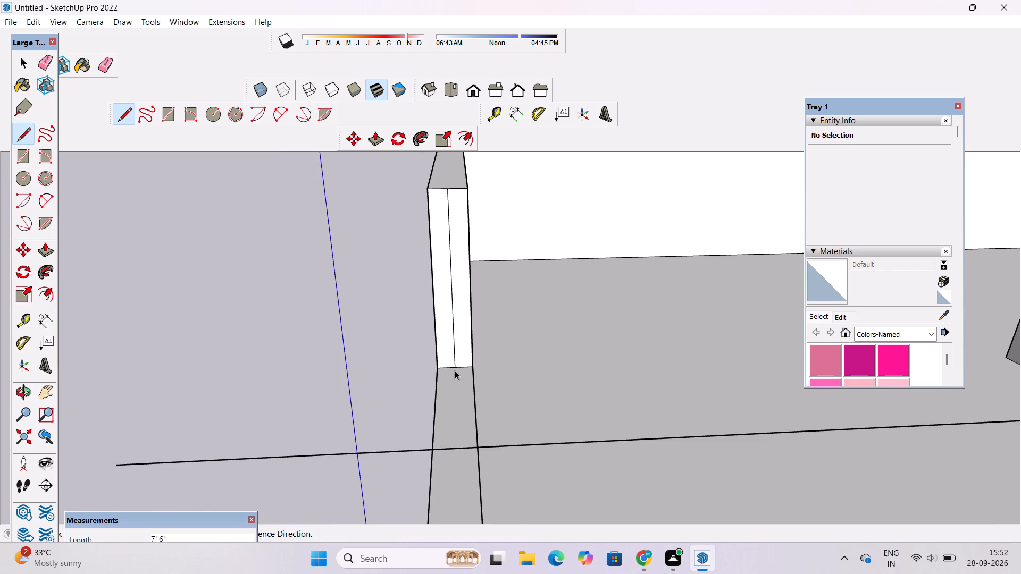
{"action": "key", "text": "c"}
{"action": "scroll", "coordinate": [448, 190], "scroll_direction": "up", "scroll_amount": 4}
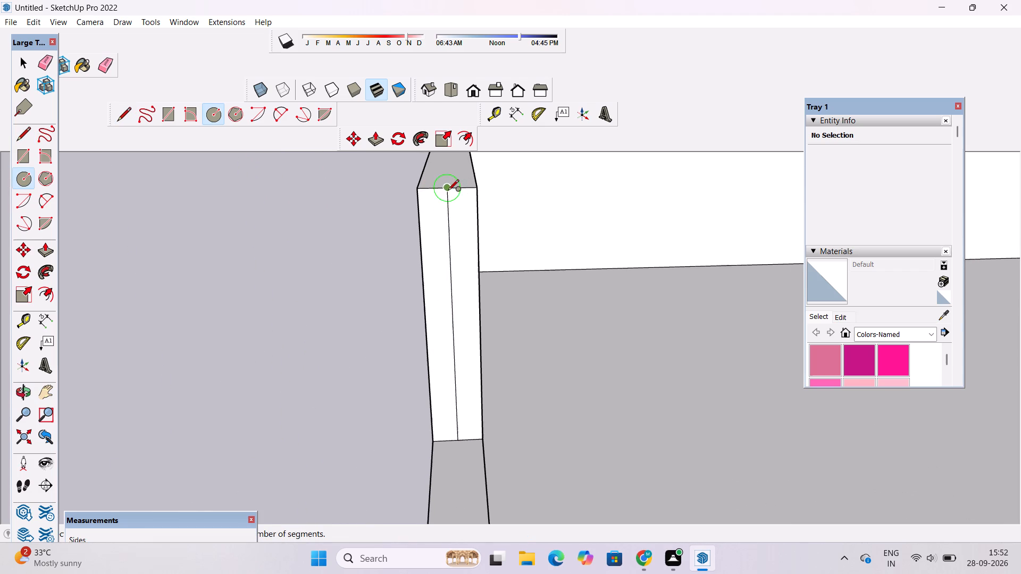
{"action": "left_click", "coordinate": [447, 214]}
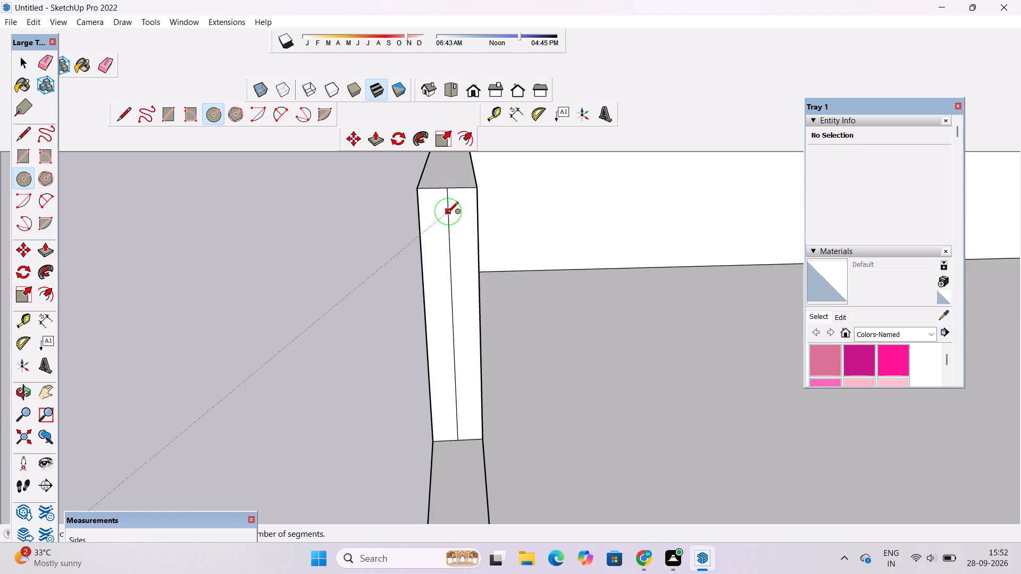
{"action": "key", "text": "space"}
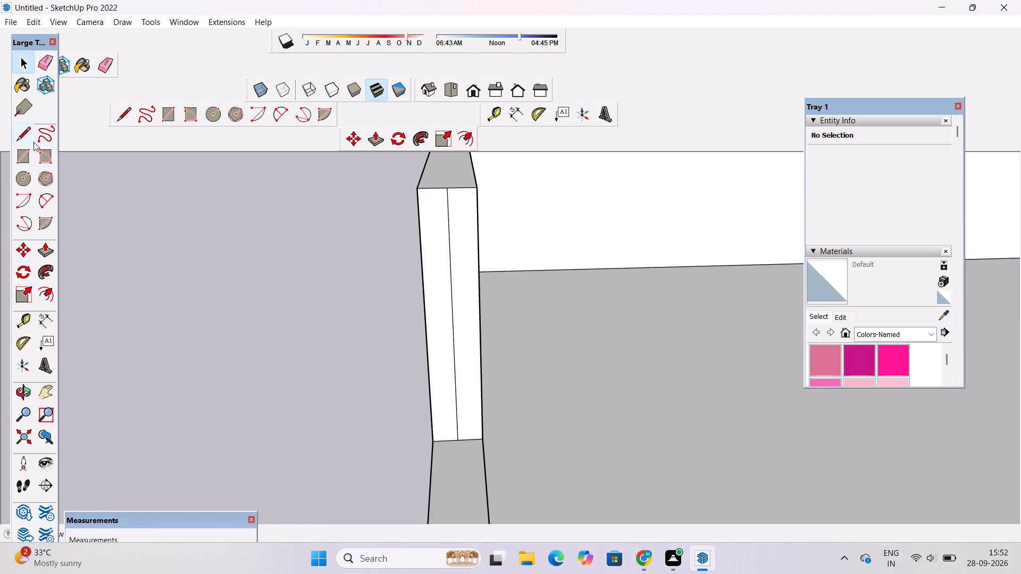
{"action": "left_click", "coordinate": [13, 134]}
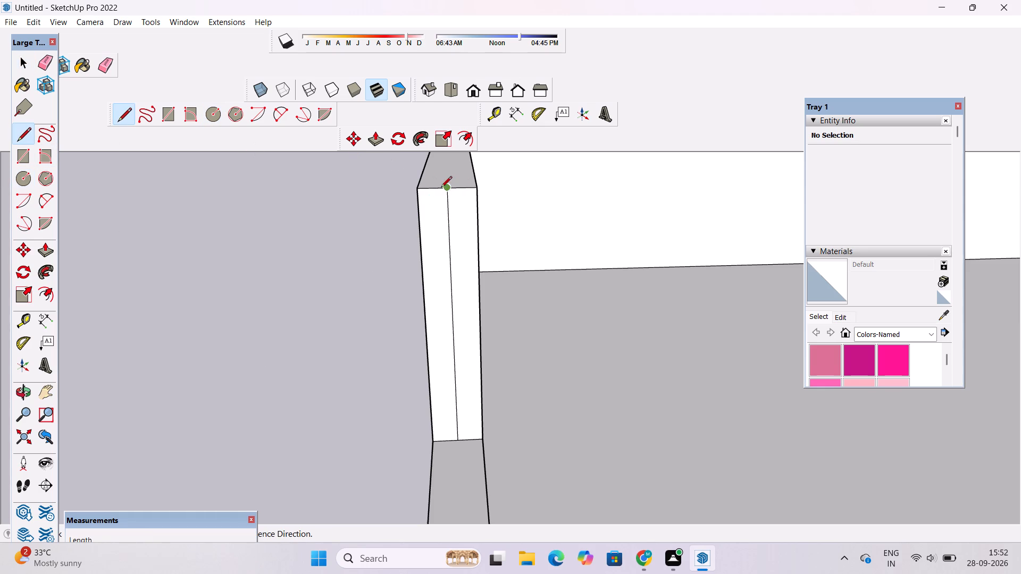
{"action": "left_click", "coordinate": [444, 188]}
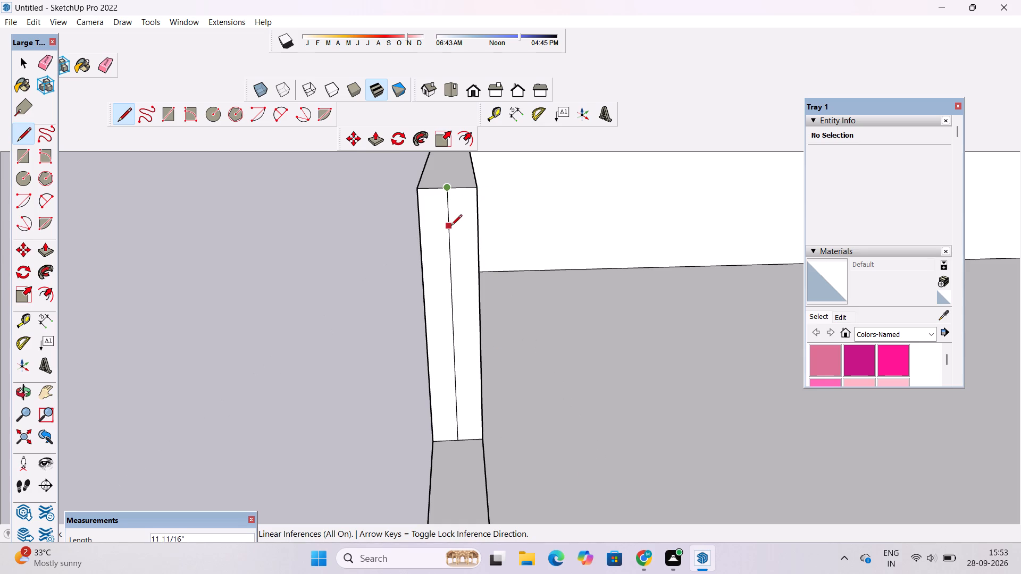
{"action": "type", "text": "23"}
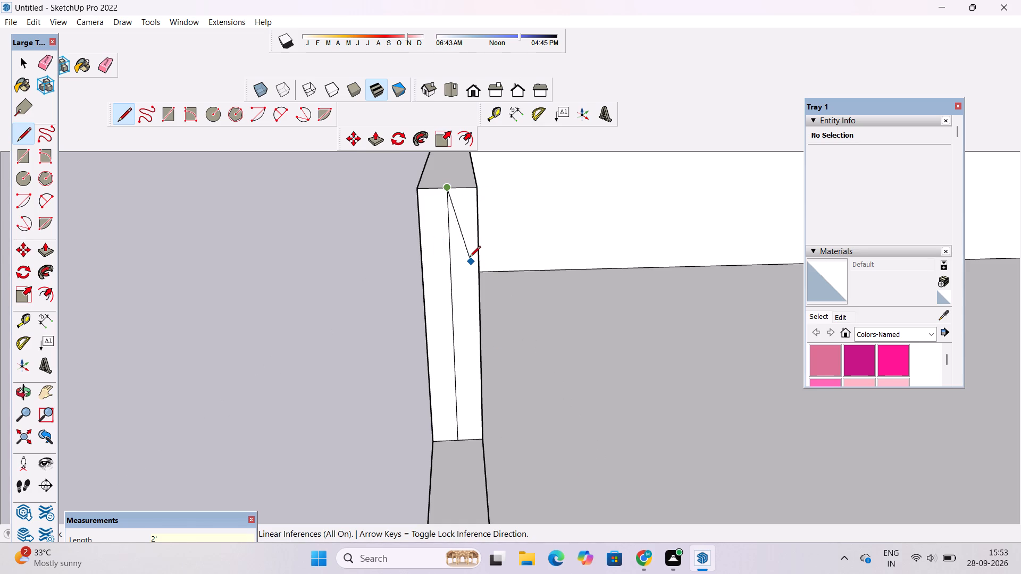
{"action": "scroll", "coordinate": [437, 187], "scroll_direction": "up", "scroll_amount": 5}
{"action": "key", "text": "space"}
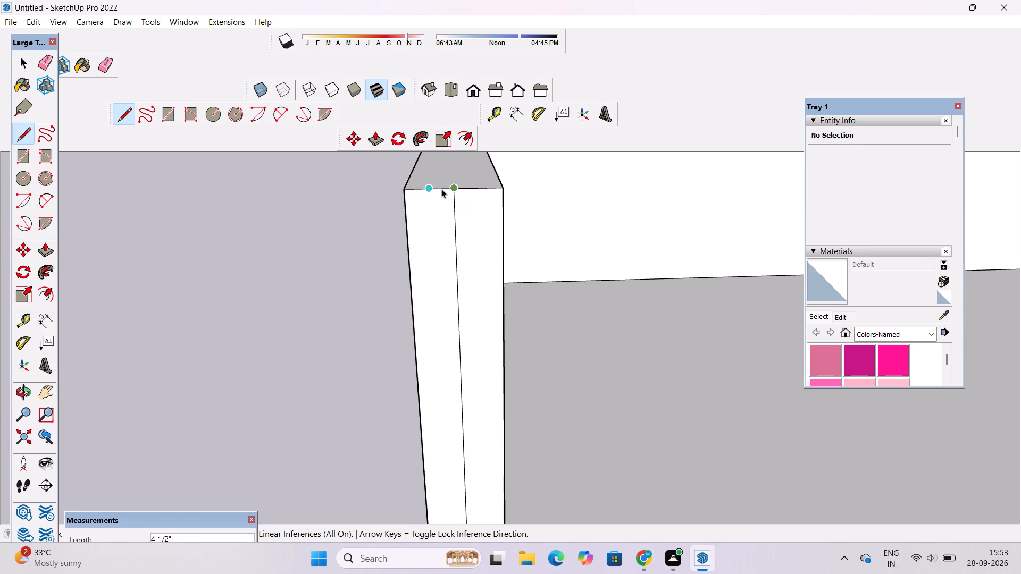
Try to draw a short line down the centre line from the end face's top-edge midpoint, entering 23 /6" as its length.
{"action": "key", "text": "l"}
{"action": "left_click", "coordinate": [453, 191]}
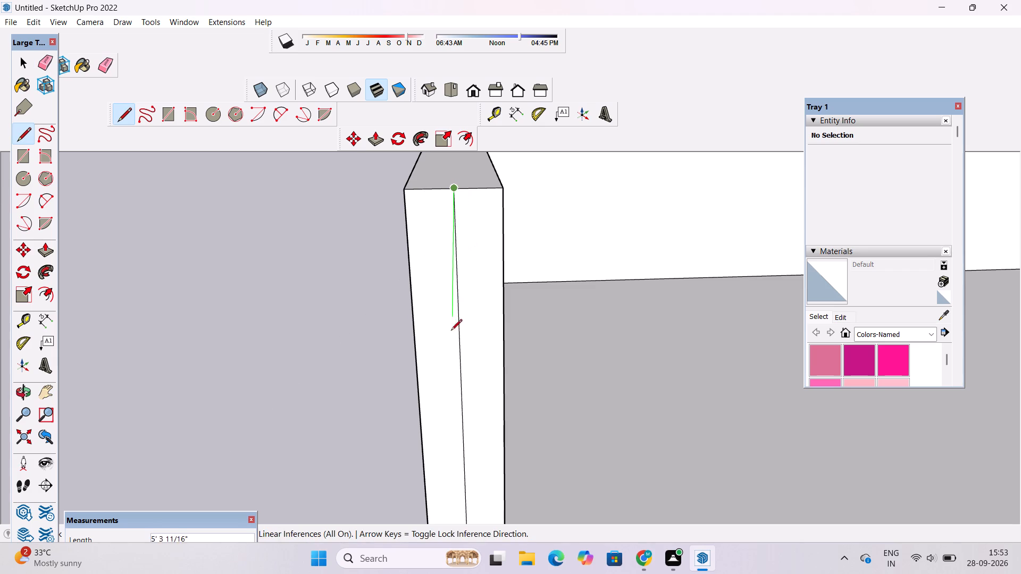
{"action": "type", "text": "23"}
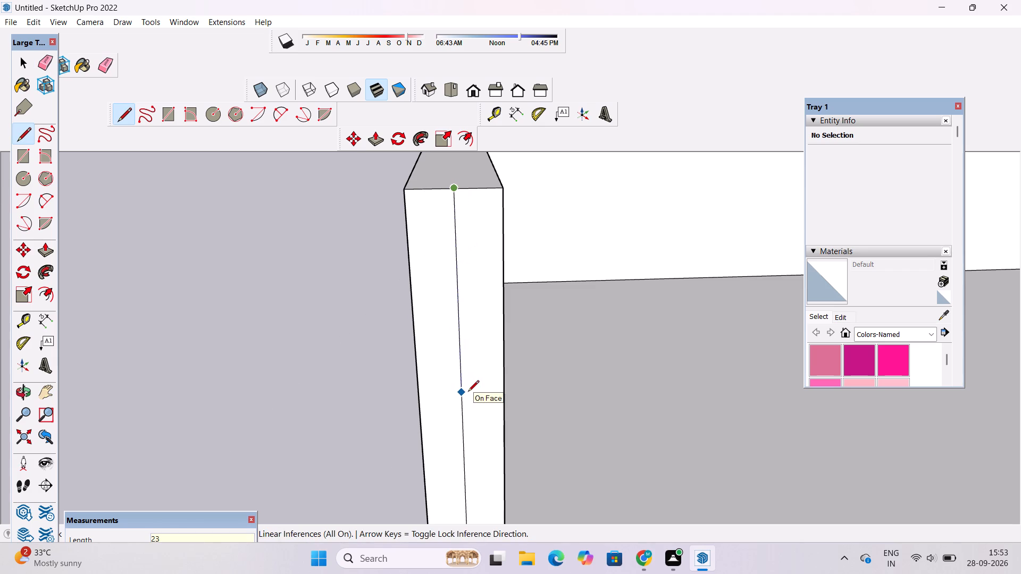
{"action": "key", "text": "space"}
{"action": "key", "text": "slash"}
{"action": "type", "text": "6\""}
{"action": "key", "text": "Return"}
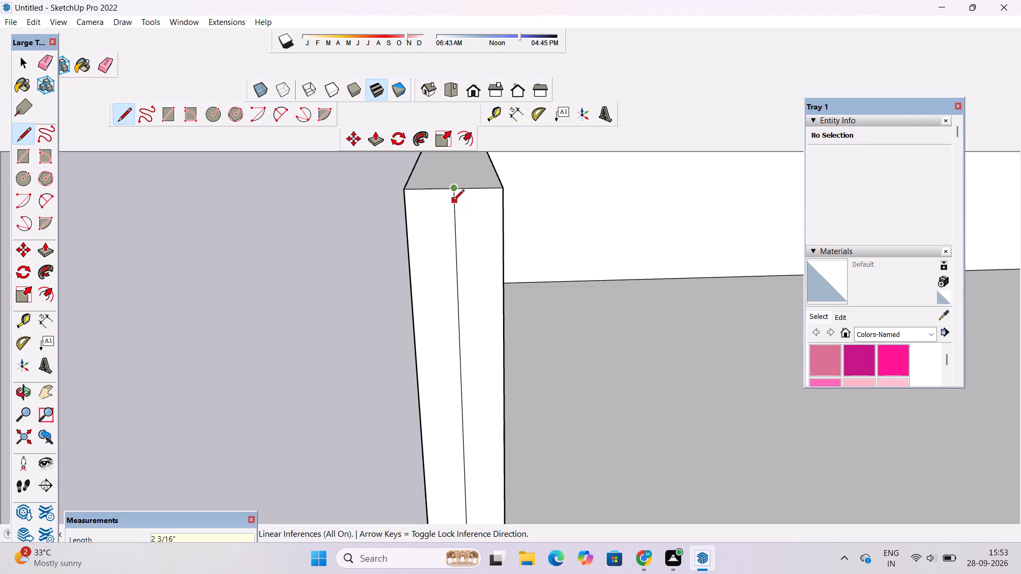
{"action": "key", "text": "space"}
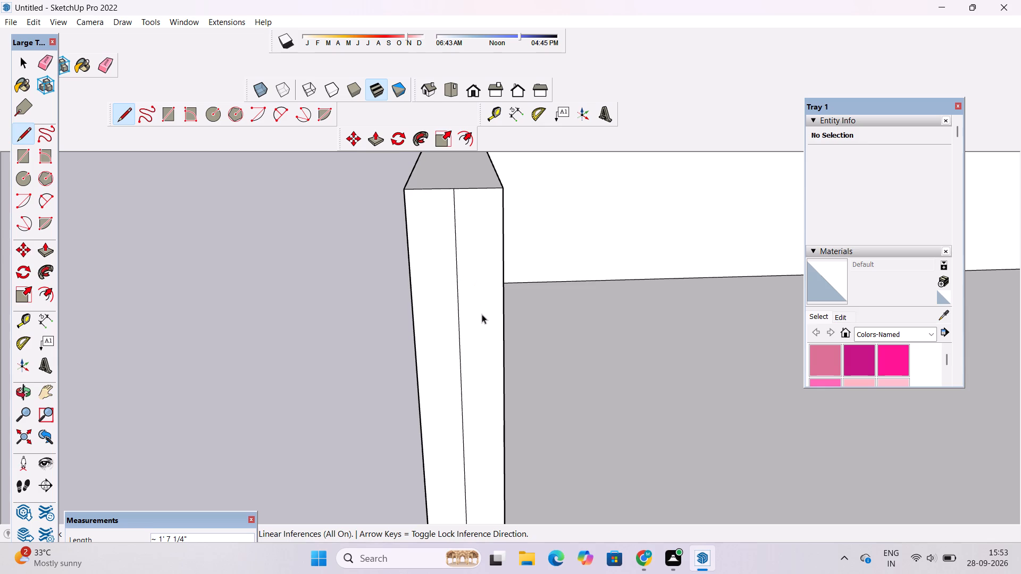
Examine the four railing lines and the circles on the opposite side wall's end face.
{"action": "key", "text": "o"}
{"action": "scroll", "coordinate": [482, 314], "scroll_direction": "down", "scroll_amount": 7}
{"action": "left_click_drag", "start_coordinate": [464, 373], "coordinate": [453, 320]}
{"action": "scroll", "coordinate": [450, 318], "scroll_direction": "down", "scroll_amount": 7}
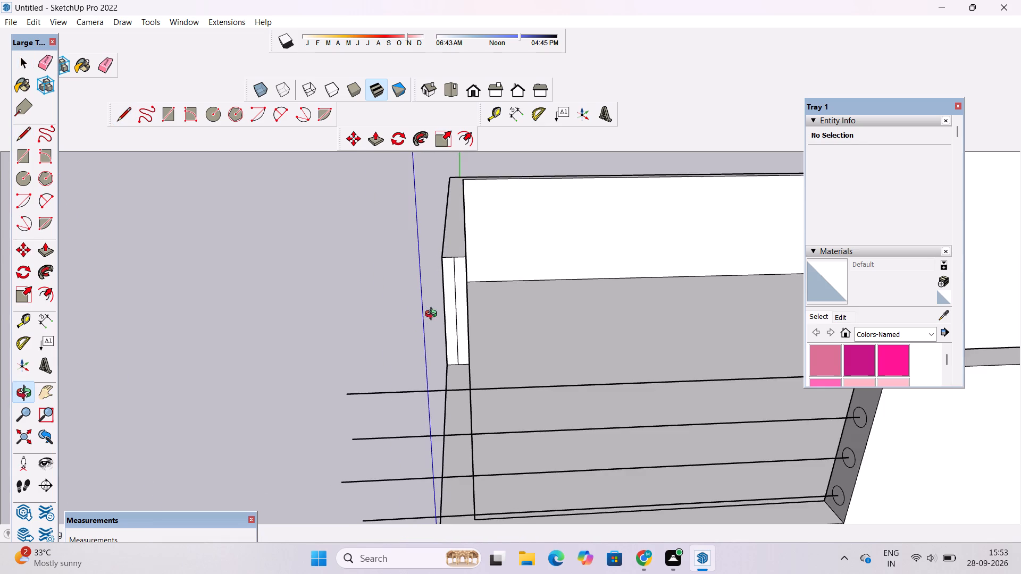
{"action": "scroll", "coordinate": [433, 308], "scroll_direction": "up", "scroll_amount": 2}
{"action": "left_click_drag", "start_coordinate": [444, 349], "coordinate": [443, 340]}
{"action": "scroll", "coordinate": [443, 334], "scroll_direction": "down", "scroll_amount": 6}
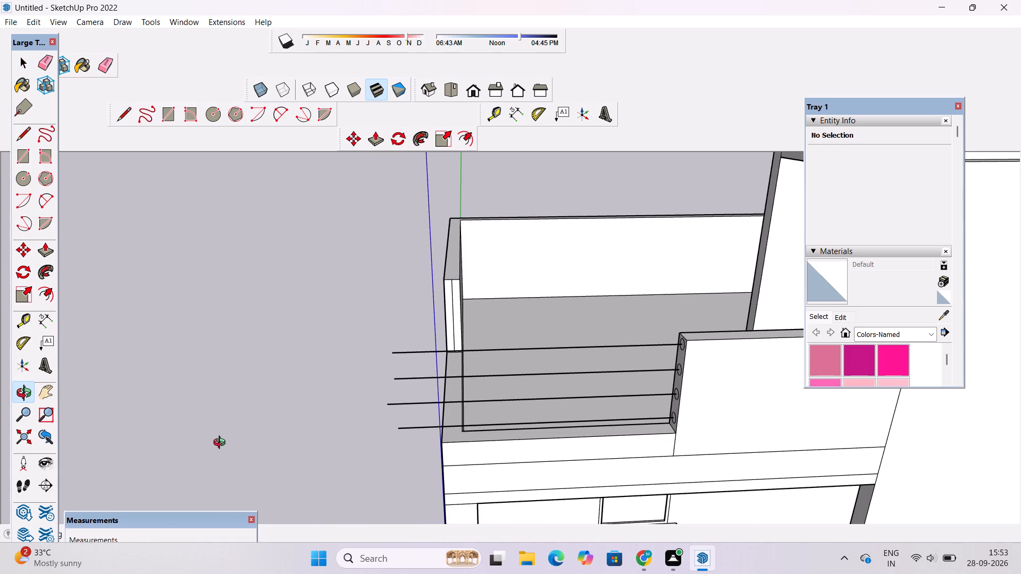
{"action": "left_click_drag", "start_coordinate": [543, 394], "coordinate": [451, 393], "text": "shift"}
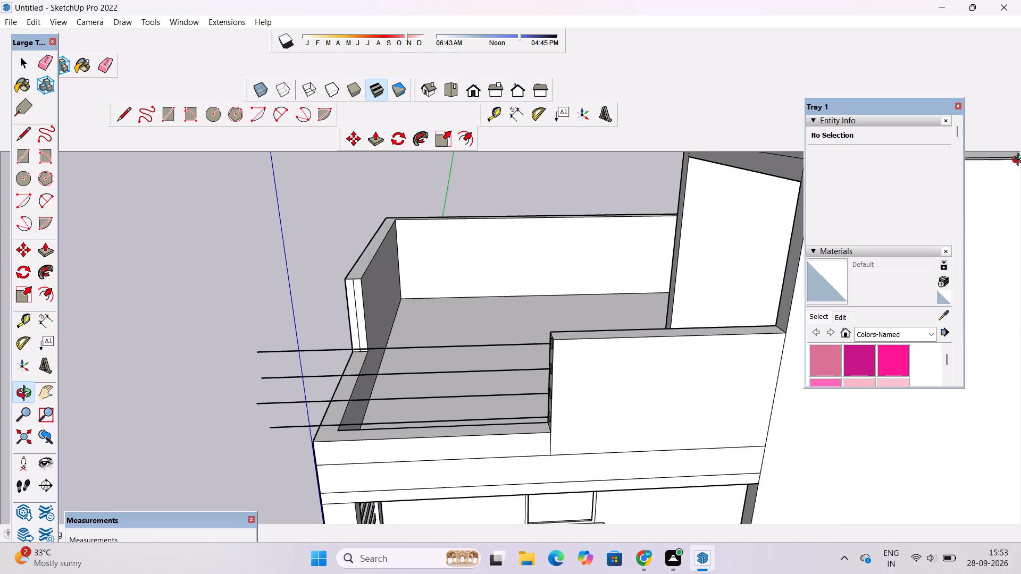
{"action": "scroll", "coordinate": [442, 349], "scroll_direction": "up", "scroll_amount": 2}
{"action": "scroll", "coordinate": [442, 349], "scroll_direction": "down", "scroll_amount": 2}
{"action": "scroll", "coordinate": [452, 354], "scroll_direction": "up", "scroll_amount": 1}
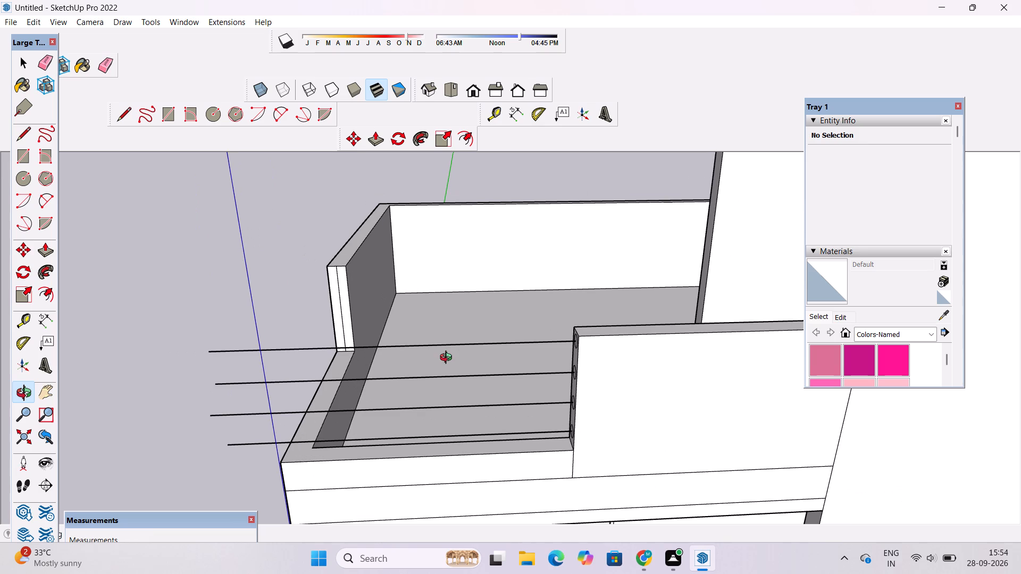
{"action": "scroll", "coordinate": [401, 363], "scroll_direction": "up", "scroll_amount": 3}
{"action": "scroll", "coordinate": [401, 363], "scroll_direction": "down", "scroll_amount": 5}
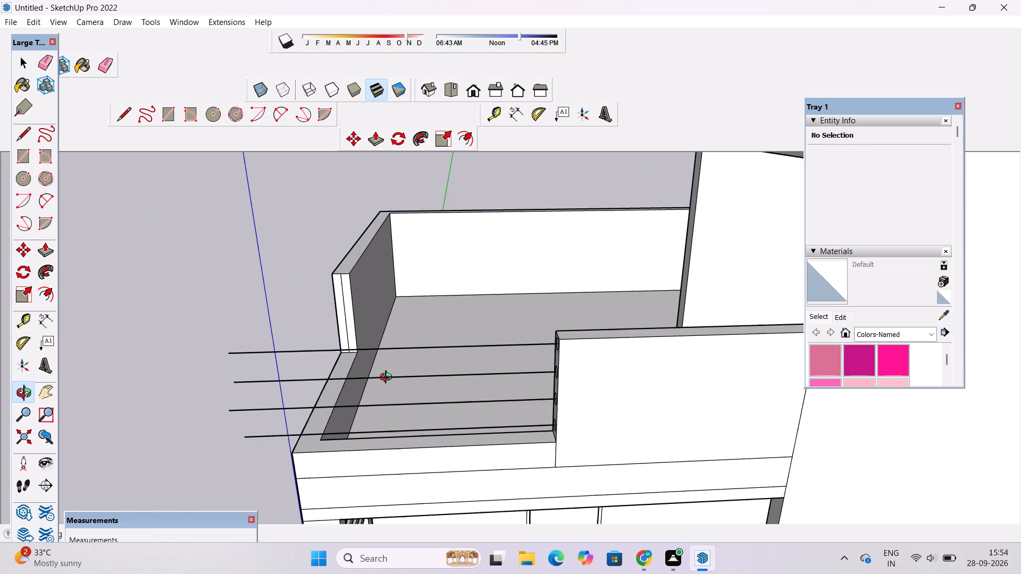
{"action": "left_click_drag", "start_coordinate": [374, 384], "coordinate": [412, 372]}
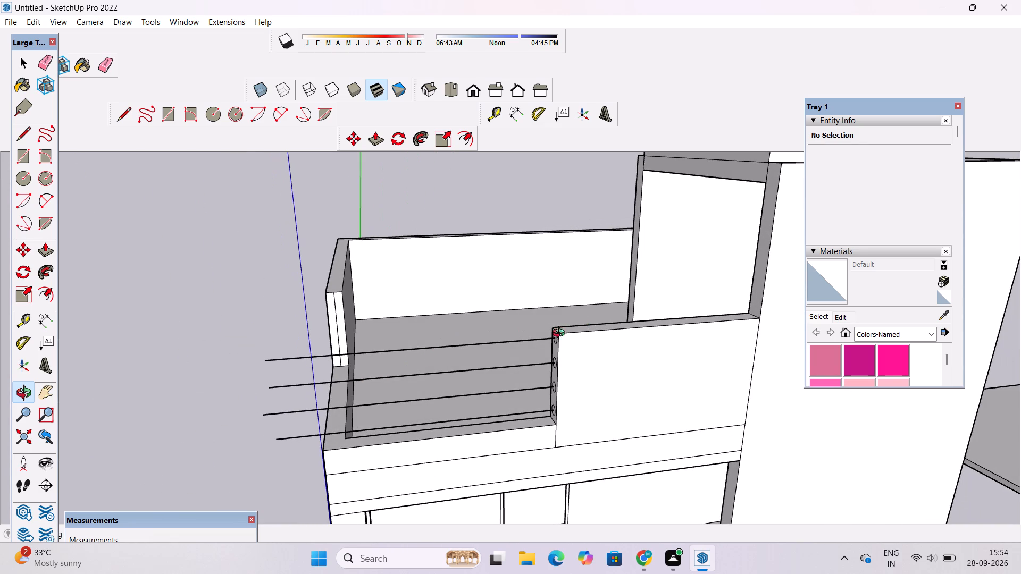
{"action": "scroll", "coordinate": [561, 334], "scroll_direction": "up", "scroll_amount": 14}
{"action": "left_click_drag", "start_coordinate": [548, 347], "coordinate": [616, 338]}
{"action": "scroll", "coordinate": [556, 328], "scroll_direction": "up", "scroll_amount": 3}
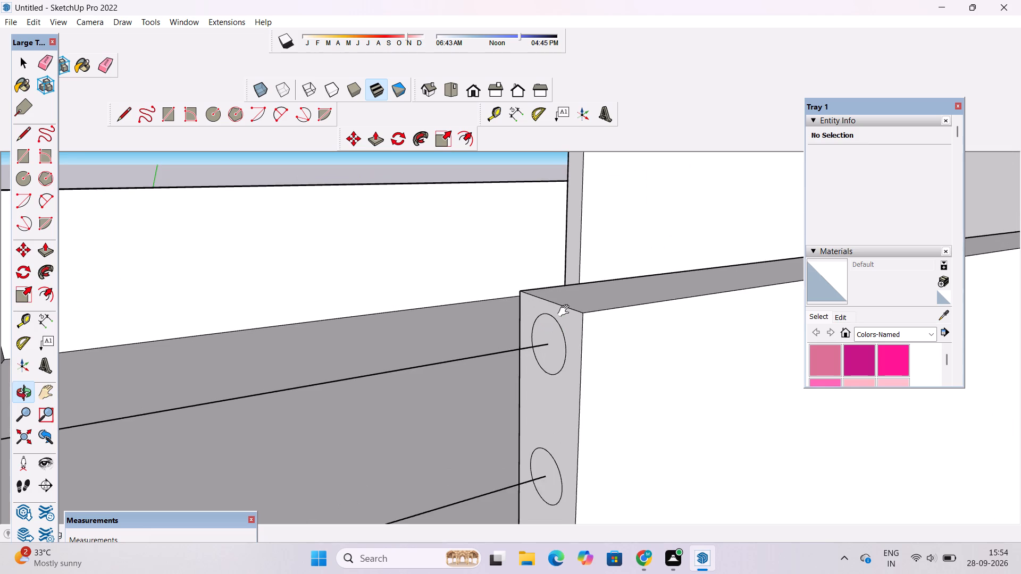
{"action": "left_click_drag", "start_coordinate": [566, 311], "coordinate": [559, 316], "text": "shift"}
{"action": "scroll", "coordinate": [545, 328], "scroll_direction": "up", "scroll_amount": 7}
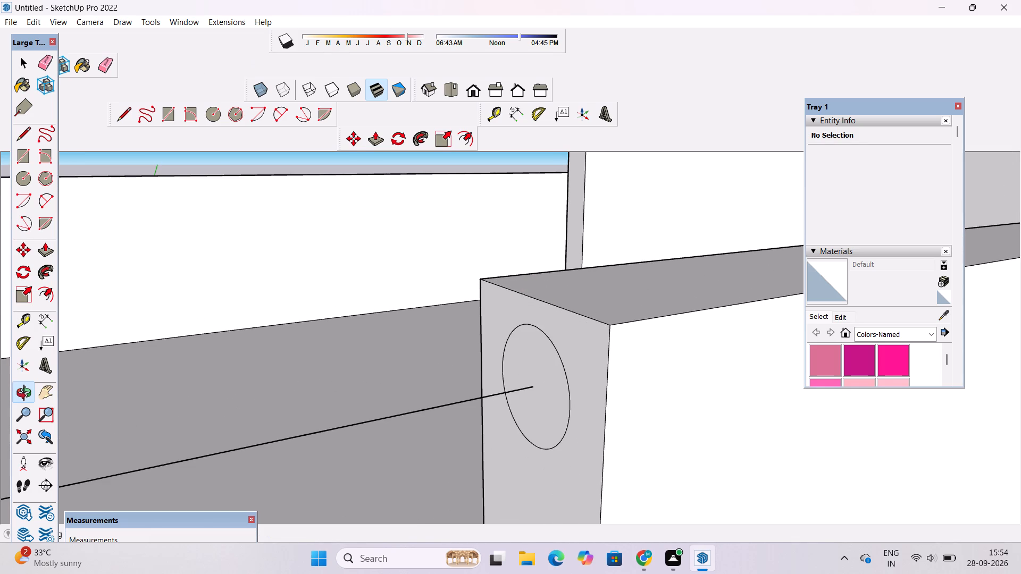
{"action": "scroll", "coordinate": [436, 269], "scroll_direction": "down", "scroll_amount": 5}
{"action": "scroll", "coordinate": [458, 284], "scroll_direction": "up", "scroll_amount": 4}
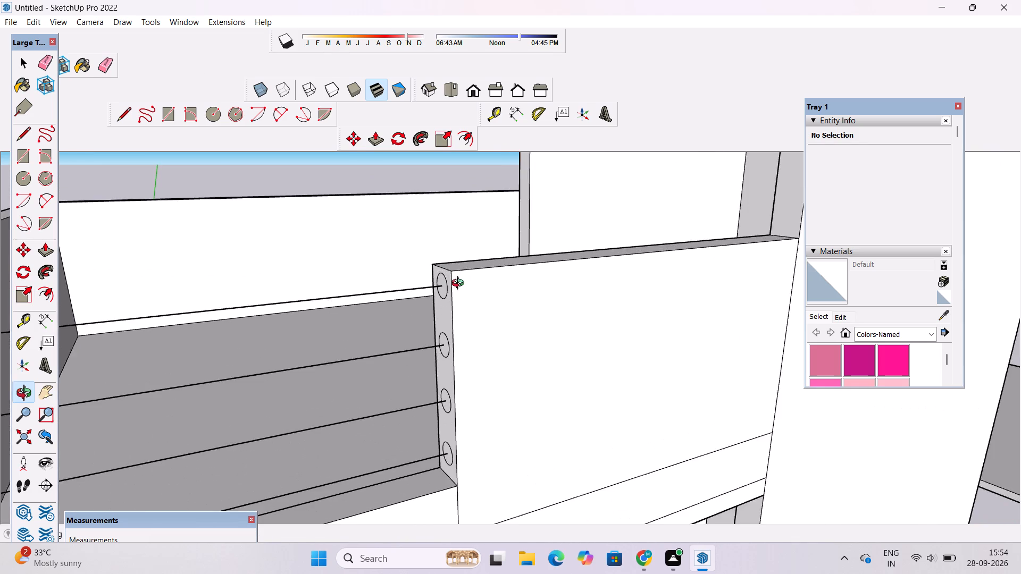
{"action": "scroll", "coordinate": [460, 284], "scroll_direction": "up", "scroll_amount": 5}
{"action": "scroll", "coordinate": [418, 273], "scroll_direction": "up", "scroll_amount": 3}
{"action": "scroll", "coordinate": [414, 273], "scroll_direction": "down", "scroll_amount": 4}
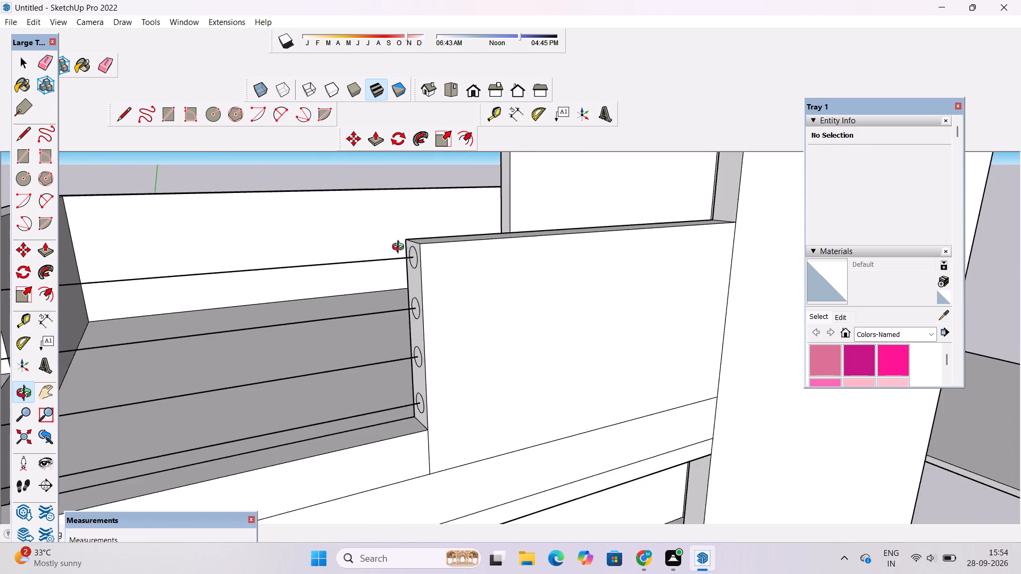
{"action": "scroll", "coordinate": [400, 248], "scroll_direction": "down", "scroll_amount": 2}
{"action": "scroll", "coordinate": [413, 247], "scroll_direction": "up", "scroll_amount": 18}
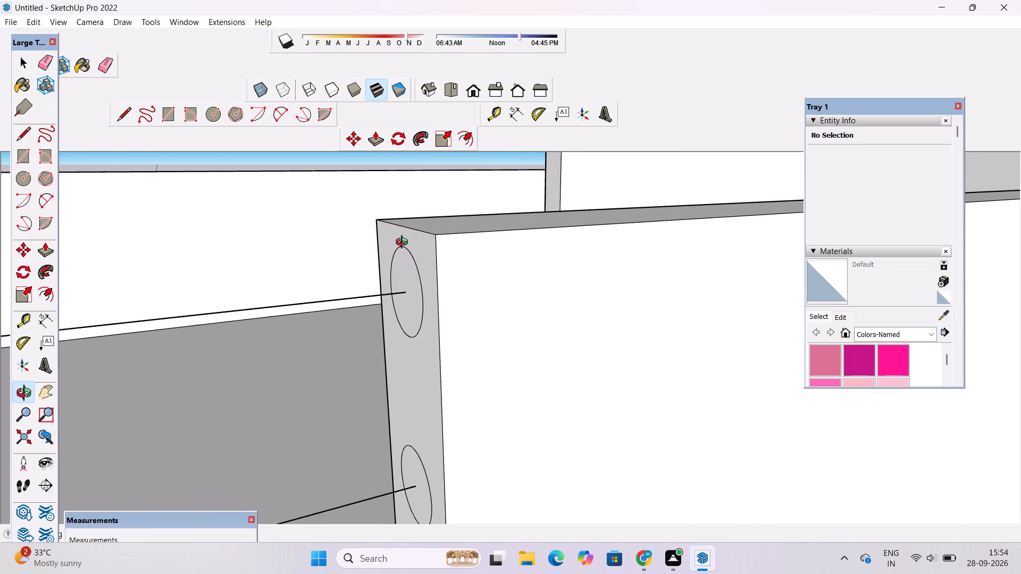
Measure the gap between the circled end face's top edge and the top of the uppermost circle with the Dimension tool.
{"action": "scroll", "coordinate": [404, 243], "scroll_direction": "up", "scroll_amount": 6}
{"action": "left_click_drag", "start_coordinate": [403, 242], "coordinate": [434, 266], "text": "shift"}
{"action": "scroll", "coordinate": [431, 264], "scroll_direction": "up", "scroll_amount": 8}
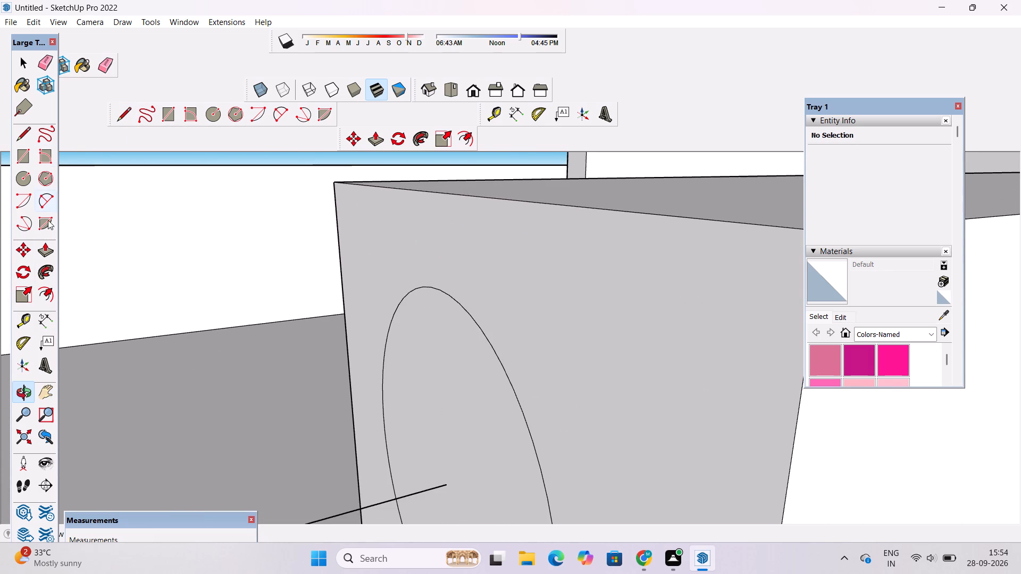
{"action": "left_click", "coordinate": [43, 321]}
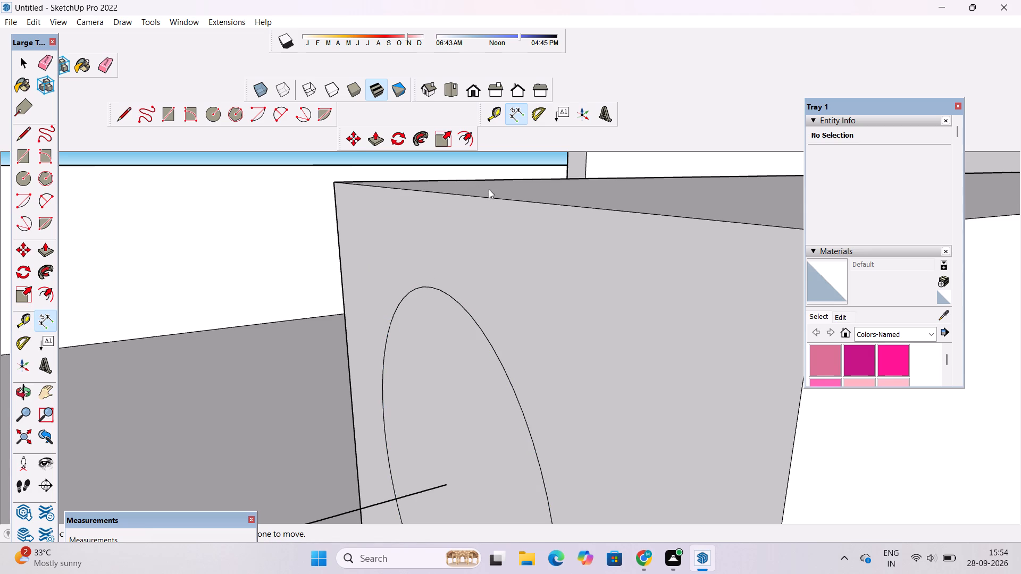
{"action": "scroll", "coordinate": [459, 196], "scroll_direction": "down", "scroll_amount": 5}
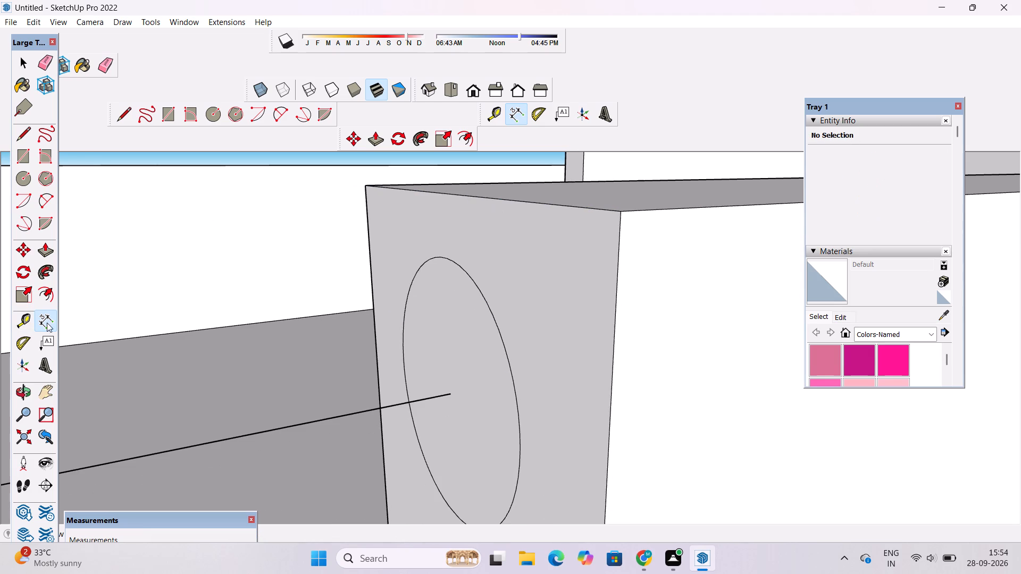
{"action": "left_click", "coordinate": [43, 324]}
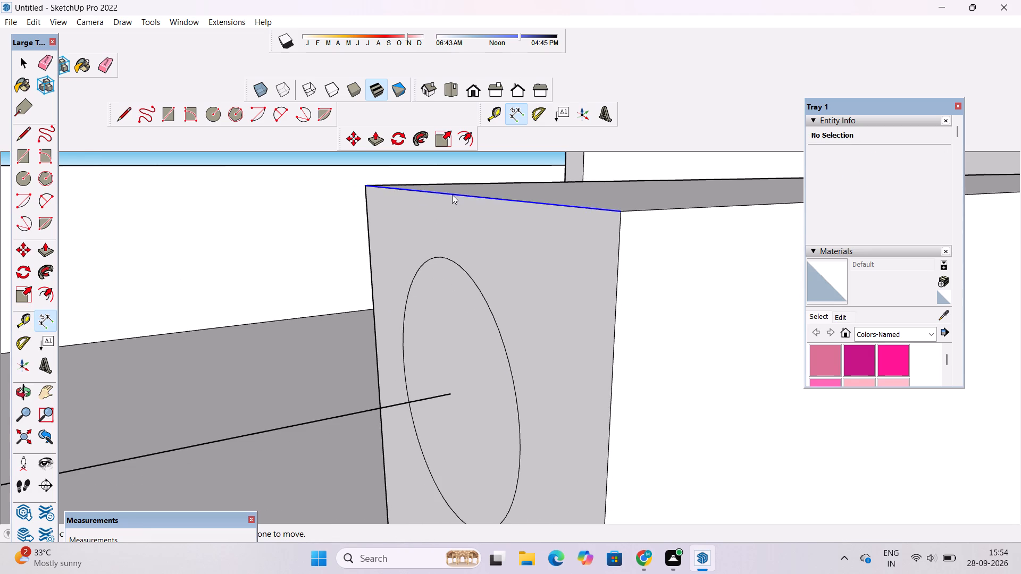
{"action": "left_click", "coordinate": [445, 191]}
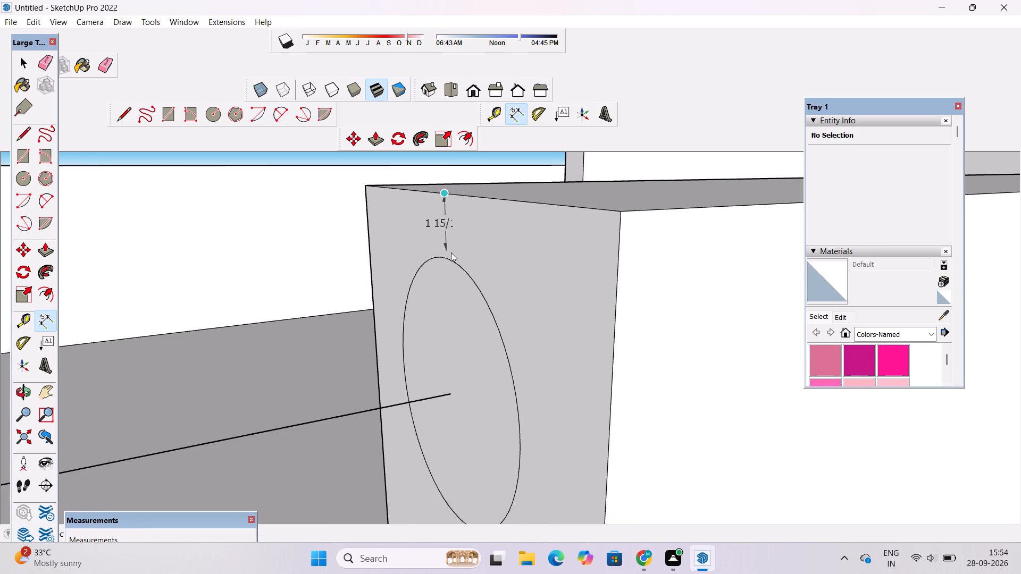
{"action": "scroll", "coordinate": [451, 258], "scroll_direction": "up", "scroll_amount": 5}
{"action": "scroll", "coordinate": [451, 258], "scroll_direction": "down", "scroll_amount": 7}
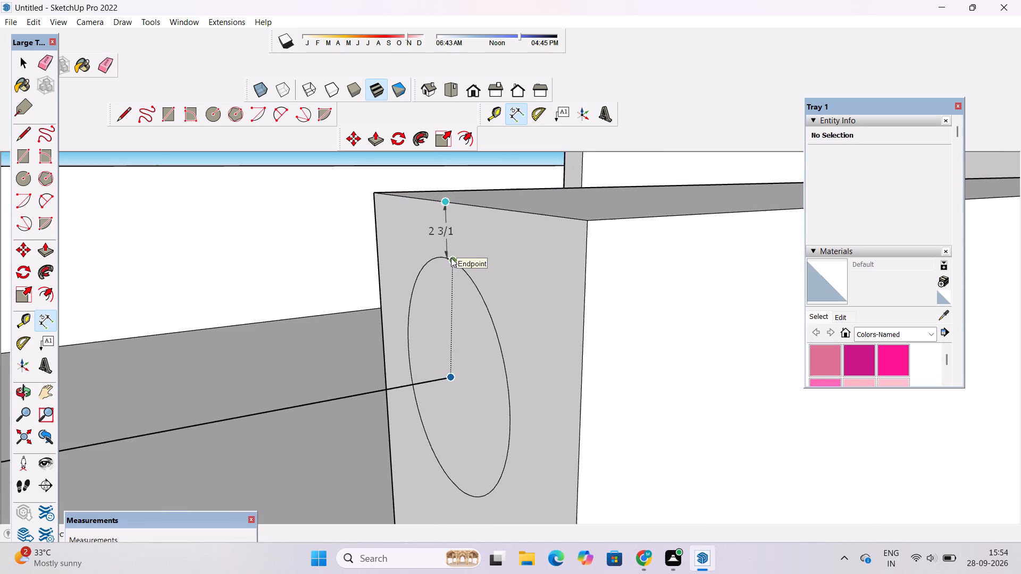
{"action": "key", "text": "space"}
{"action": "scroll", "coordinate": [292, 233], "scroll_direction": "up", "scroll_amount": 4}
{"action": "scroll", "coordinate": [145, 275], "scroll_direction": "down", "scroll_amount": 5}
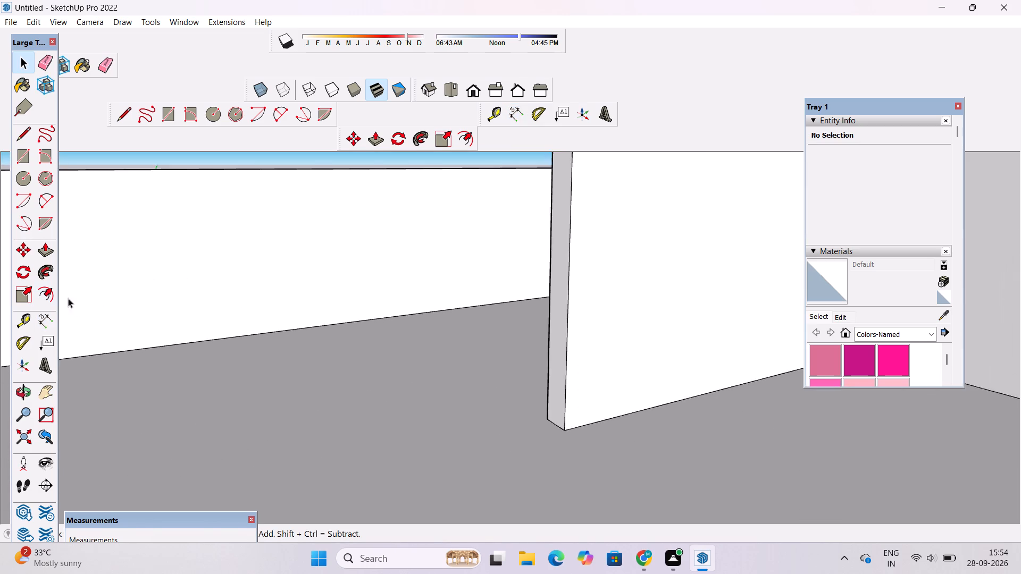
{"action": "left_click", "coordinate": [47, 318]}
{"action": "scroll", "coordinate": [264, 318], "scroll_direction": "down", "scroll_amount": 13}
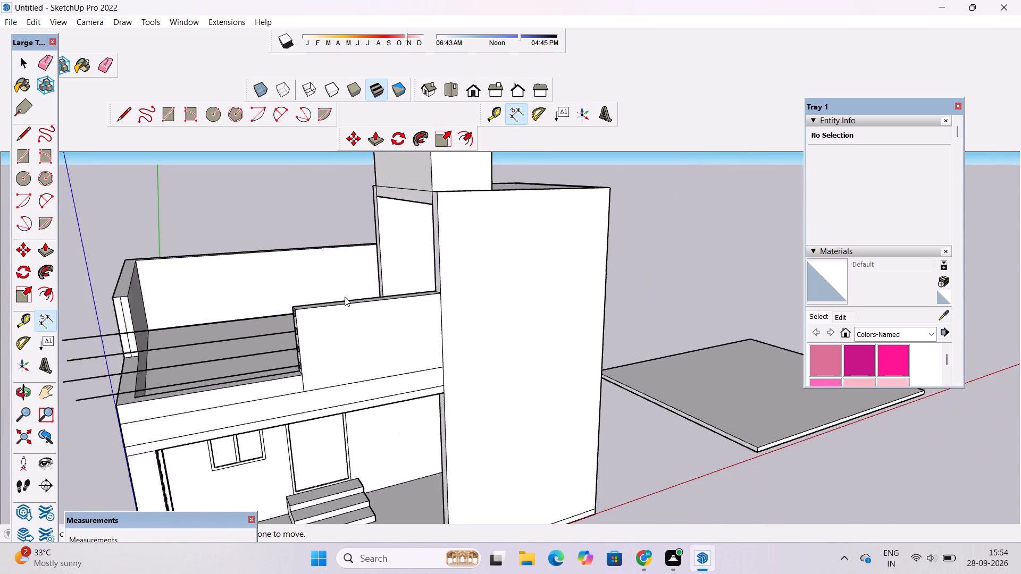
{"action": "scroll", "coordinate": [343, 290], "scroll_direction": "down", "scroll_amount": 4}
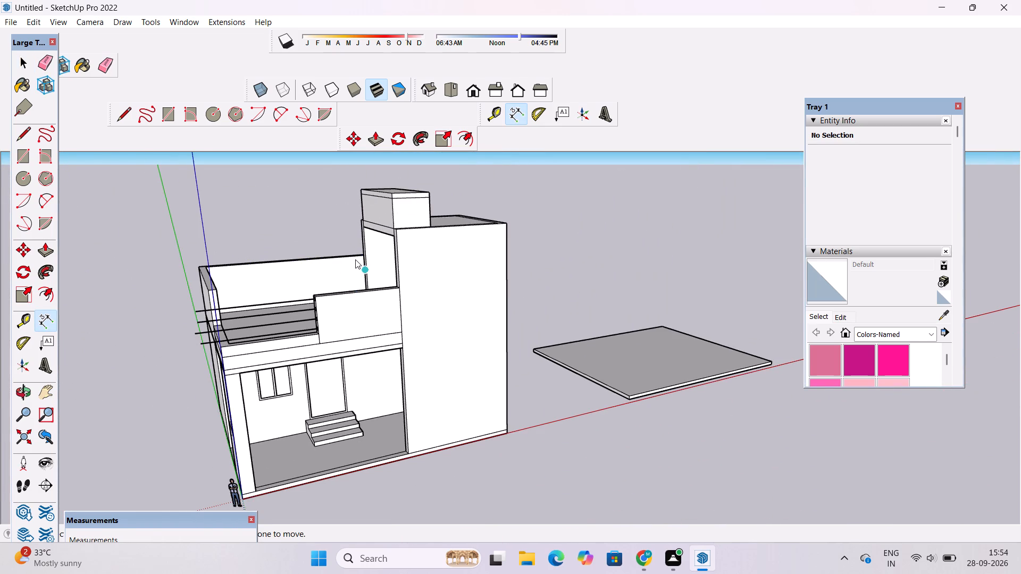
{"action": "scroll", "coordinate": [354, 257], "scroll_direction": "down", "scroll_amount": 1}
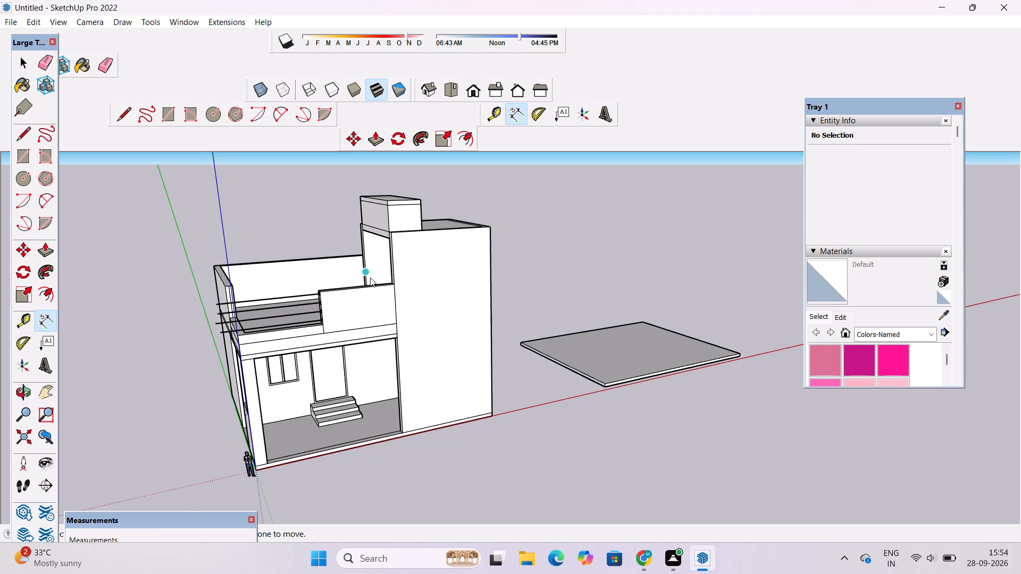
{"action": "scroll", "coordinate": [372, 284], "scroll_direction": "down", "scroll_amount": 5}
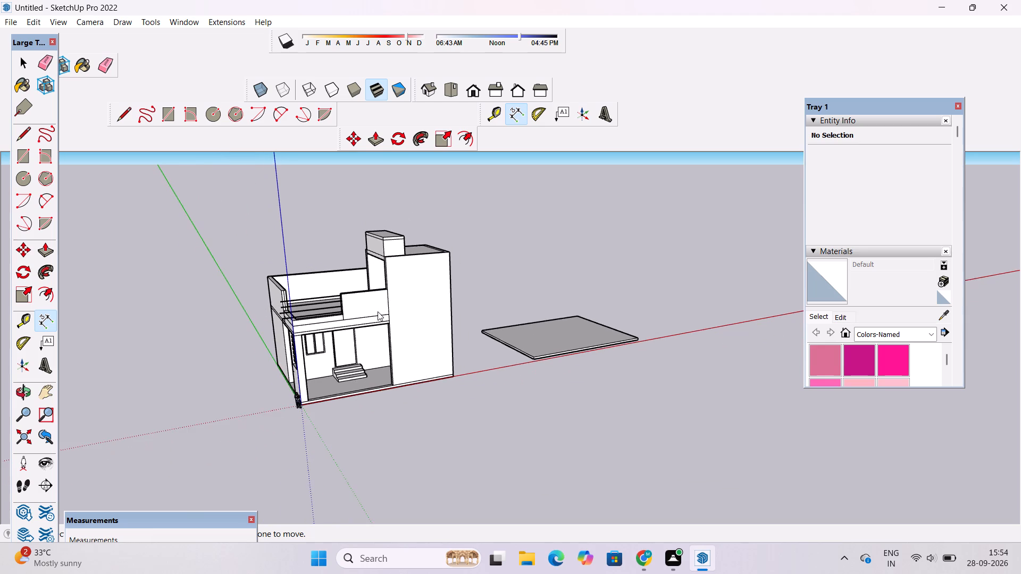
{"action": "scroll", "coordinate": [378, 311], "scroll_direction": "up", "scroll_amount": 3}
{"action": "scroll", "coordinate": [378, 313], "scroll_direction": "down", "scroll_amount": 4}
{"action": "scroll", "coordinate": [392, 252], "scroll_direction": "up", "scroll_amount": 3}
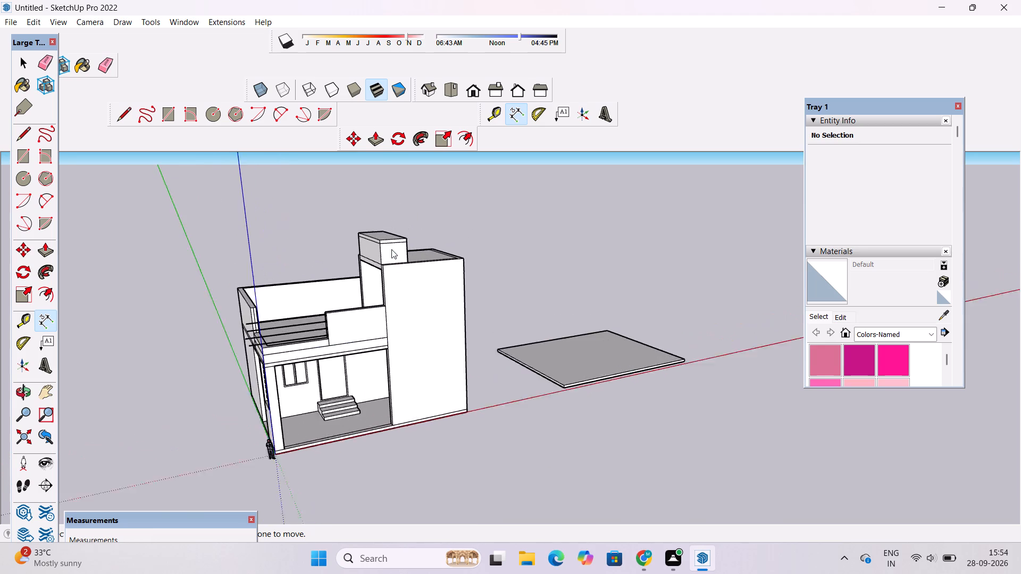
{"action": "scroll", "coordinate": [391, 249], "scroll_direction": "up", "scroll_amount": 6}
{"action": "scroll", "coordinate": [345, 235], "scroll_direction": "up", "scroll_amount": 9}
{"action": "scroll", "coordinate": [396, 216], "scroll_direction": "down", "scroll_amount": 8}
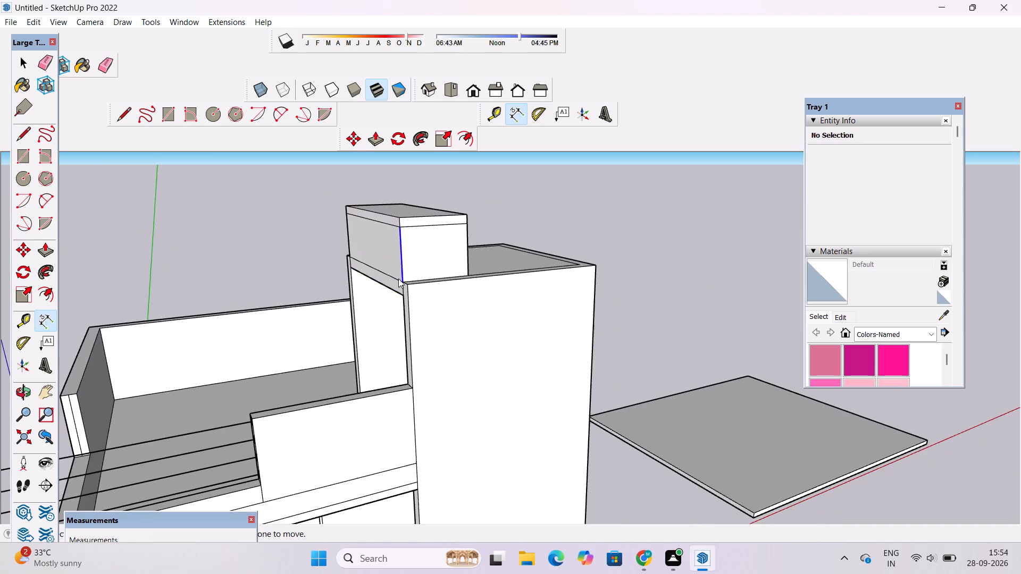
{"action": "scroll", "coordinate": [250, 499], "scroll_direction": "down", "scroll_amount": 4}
Draw a 9" line from the top of the uppermost circle to the end face's outer vertical edge.
{"action": "scroll", "coordinate": [162, 460], "scroll_direction": "up", "scroll_amount": 5}
{"action": "scroll", "coordinate": [251, 446], "scroll_direction": "up", "scroll_amount": 10}
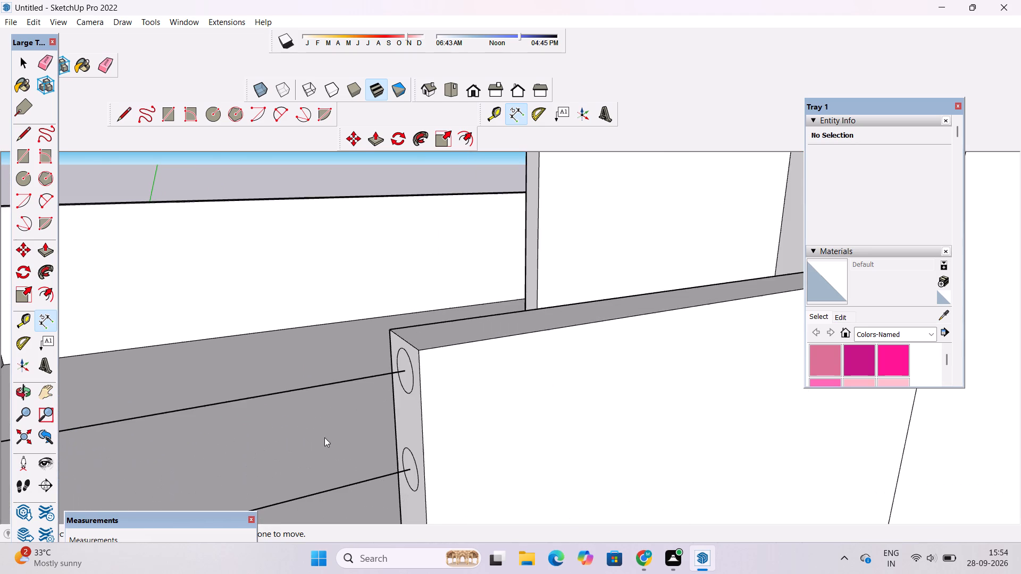
{"action": "scroll", "coordinate": [458, 309], "scroll_direction": "up", "scroll_amount": 4}
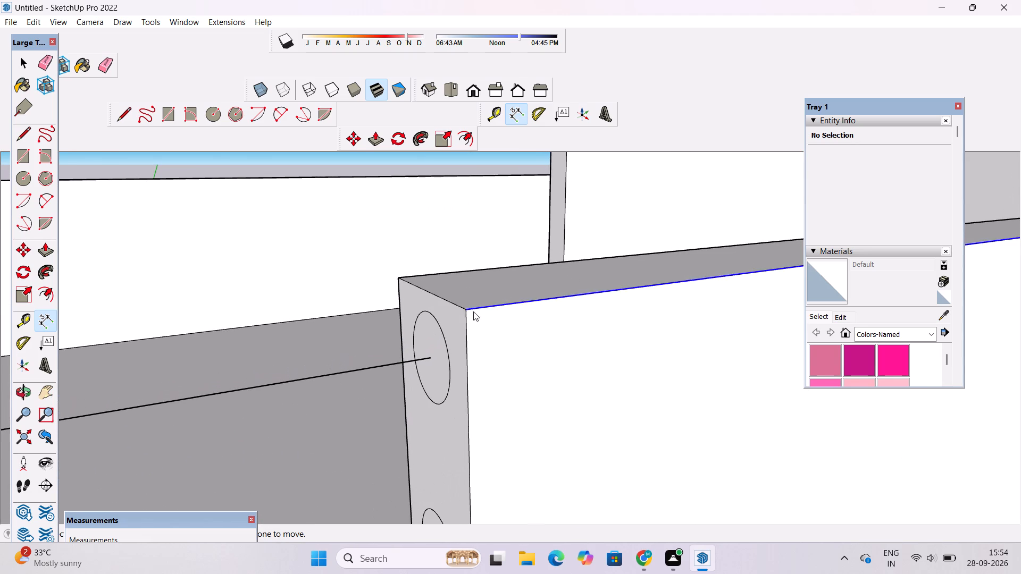
{"action": "key", "text": "space"}
{"action": "key", "text": "l"}
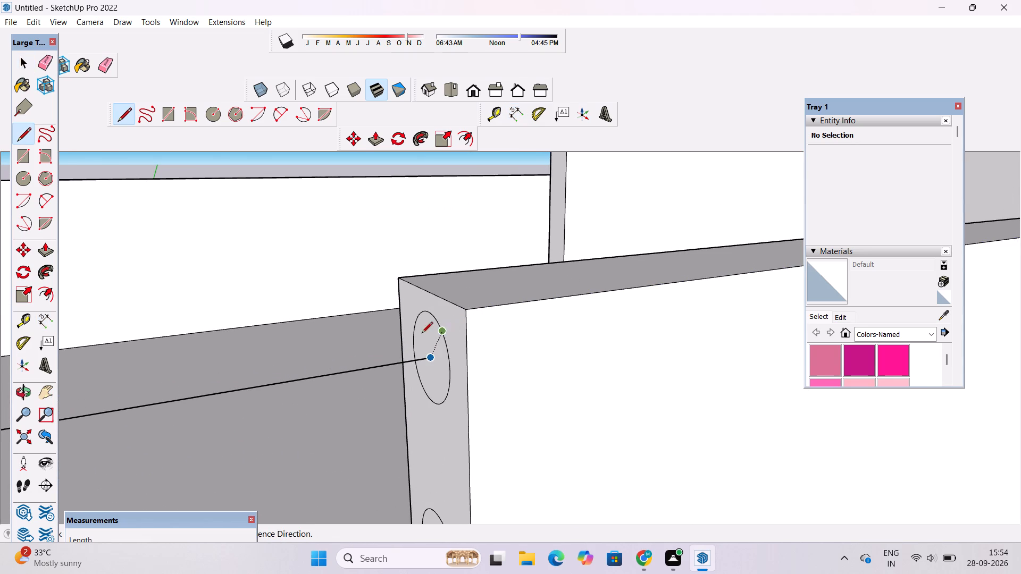
{"action": "scroll", "coordinate": [416, 327], "scroll_direction": "up", "scroll_amount": 3}
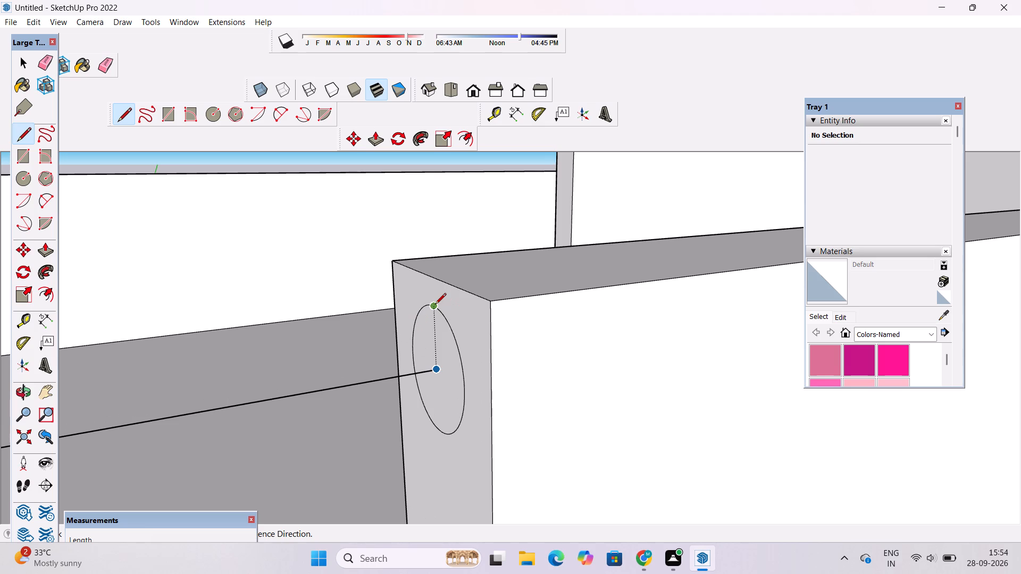
{"action": "left_click", "coordinate": [433, 306]}
{"action": "left_click", "coordinate": [490, 334]}
{"action": "key", "text": "space"}
Measure from the circled end face's outer top corner down to the end of the 9" line with the Dimension tool.
{"action": "left_click", "coordinate": [49, 315]}
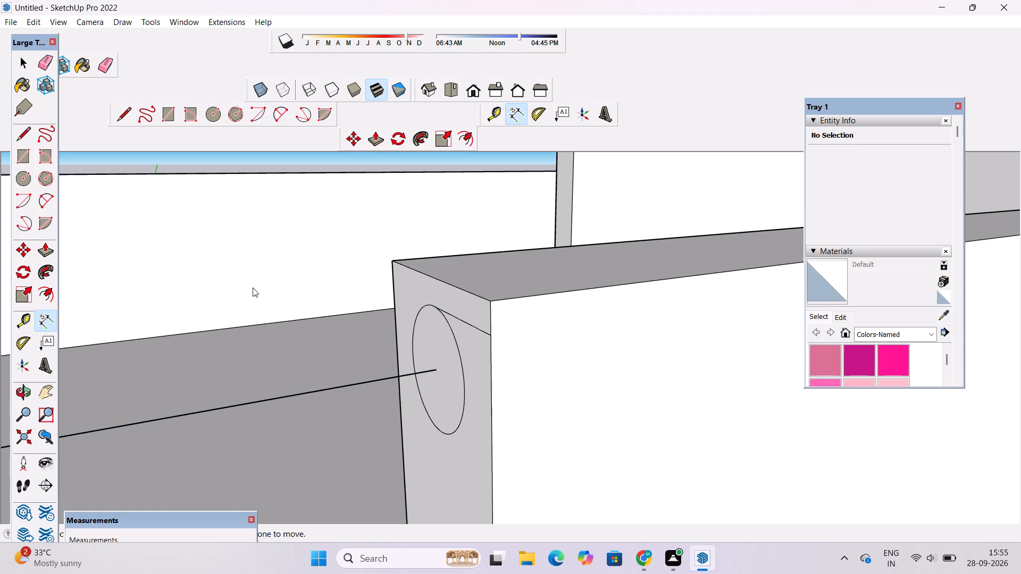
{"action": "left_click", "coordinate": [490, 298]}
{"action": "left_click", "coordinate": [491, 334]}
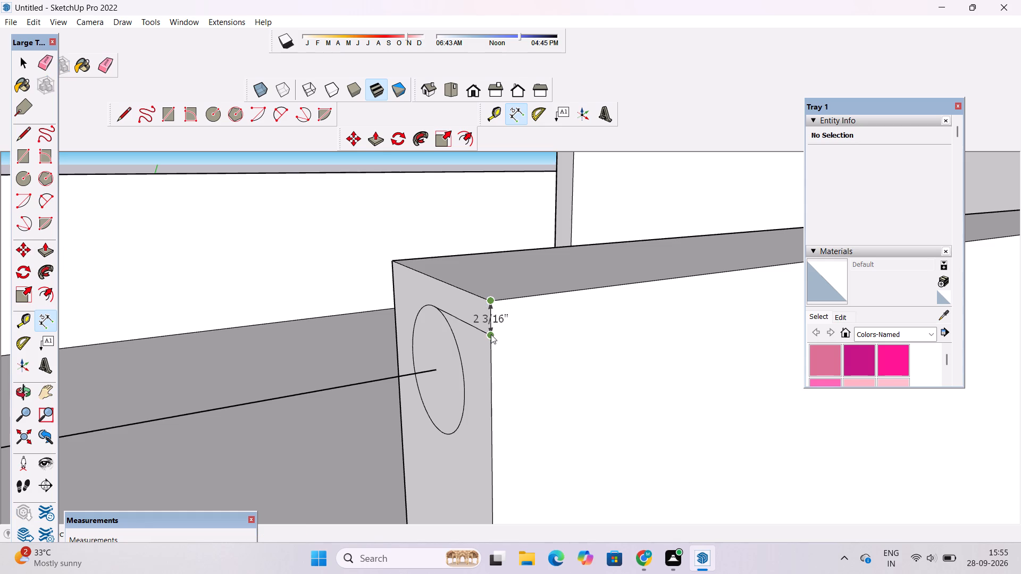
{"action": "left_click", "coordinate": [556, 352]}
Draw a 2 3/16" line down the inner vertical edge of the opposite wall's end face, starting at its top corner.
{"action": "scroll", "coordinate": [641, 309], "scroll_direction": "down", "scroll_amount": 11}
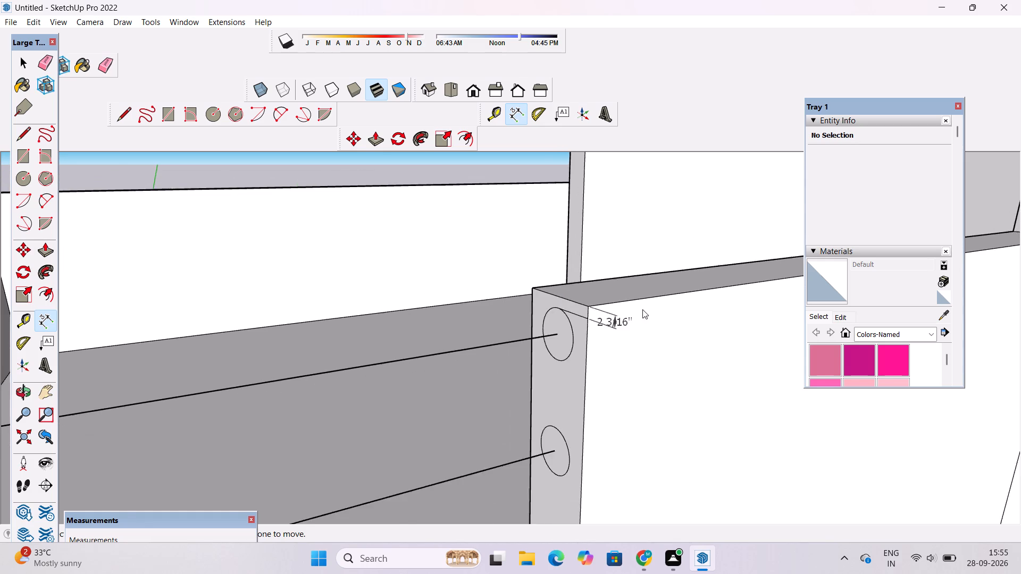
{"action": "scroll", "coordinate": [642, 309], "scroll_direction": "down", "scroll_amount": 9}
{"action": "scroll", "coordinate": [105, 275], "scroll_direction": "up", "scroll_amount": 5}
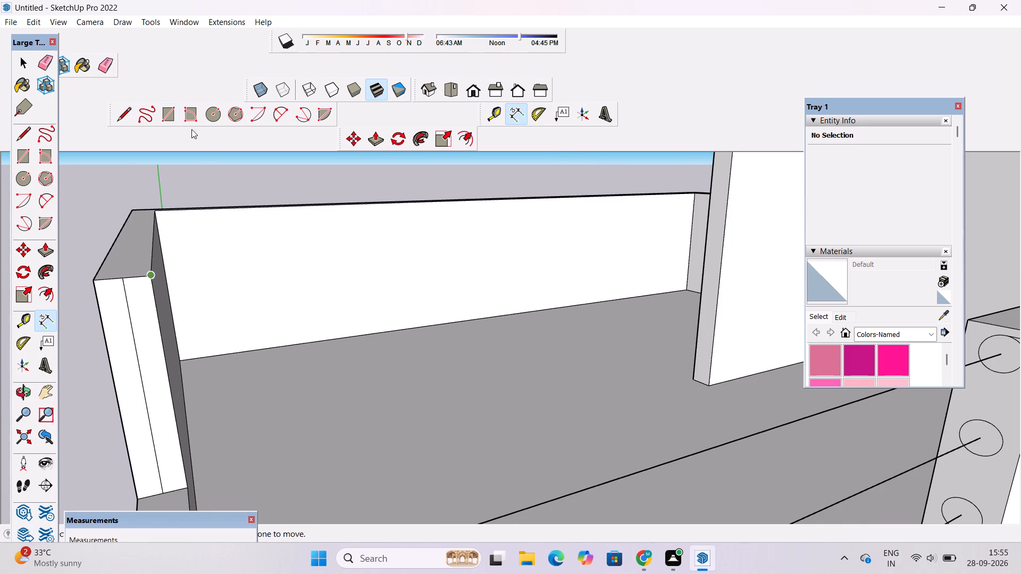
{"action": "left_click", "coordinate": [124, 114]}
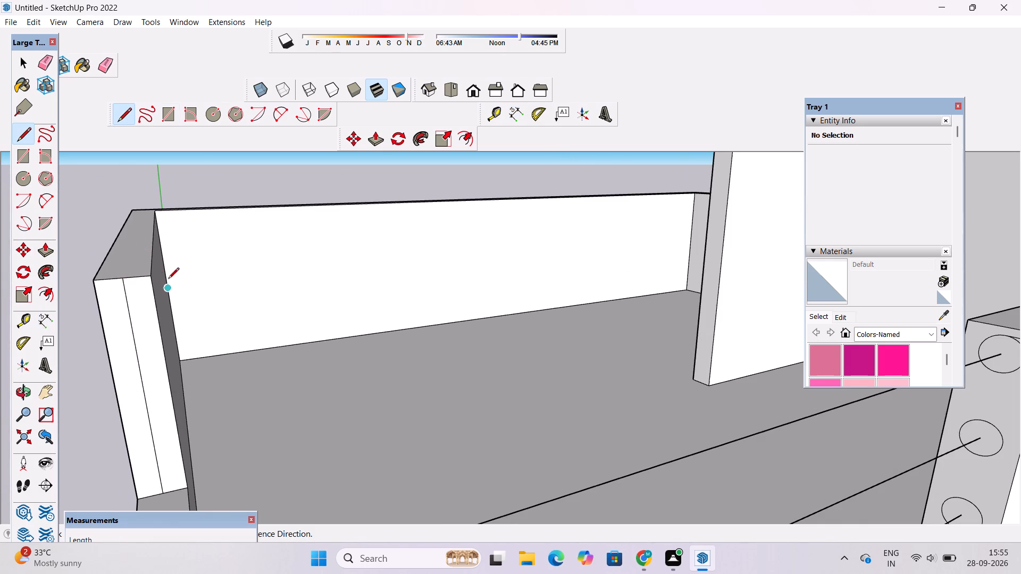
{"action": "left_click", "coordinate": [149, 278]}
{"action": "scroll", "coordinate": [162, 299], "scroll_direction": "down", "scroll_amount": 4}
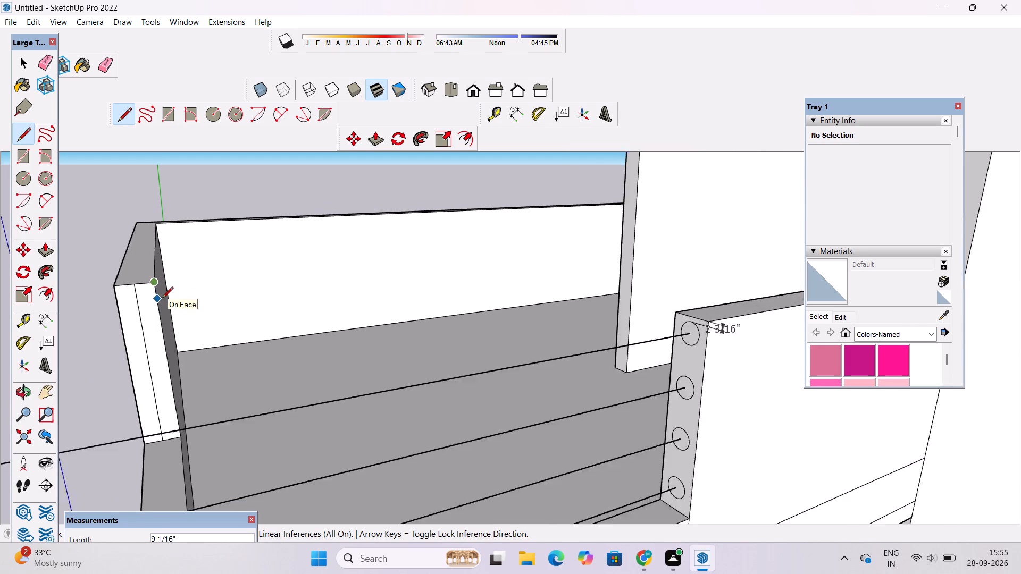
{"action": "scroll", "coordinate": [162, 299], "scroll_direction": "down", "scroll_amount": 2}
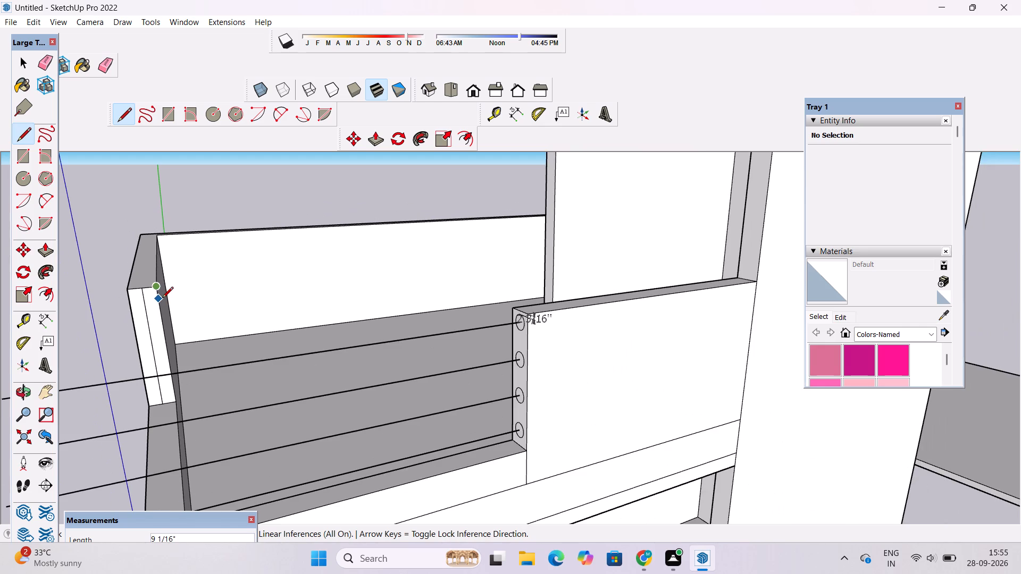
{"action": "key", "text": "2"}
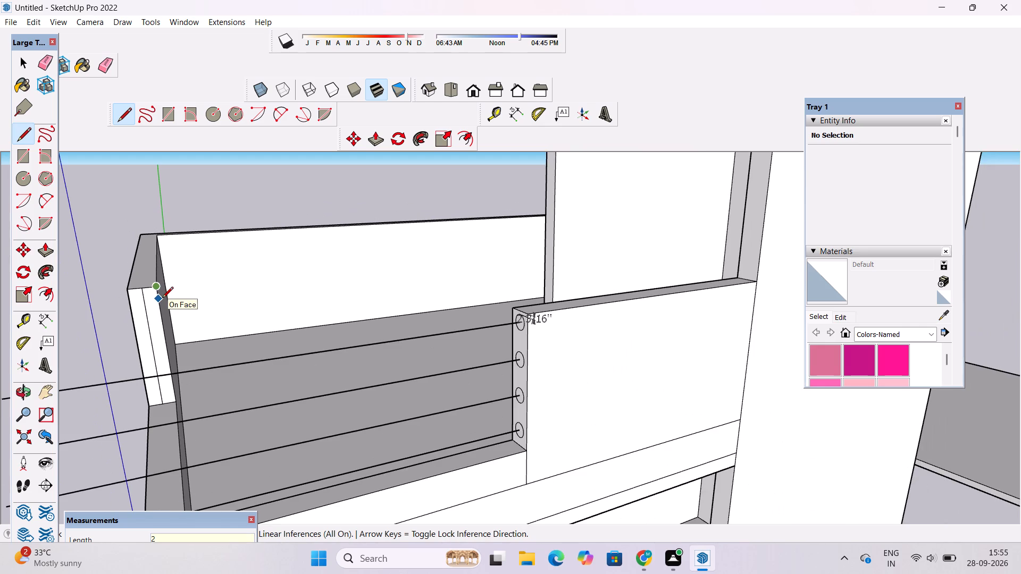
{"action": "key", "text": "space"}
{"action": "key", "text": "3"}
{"action": "key", "text": "slash"}
{"action": "type", "text": "16\""}
{"action": "key", "text": "Return"}
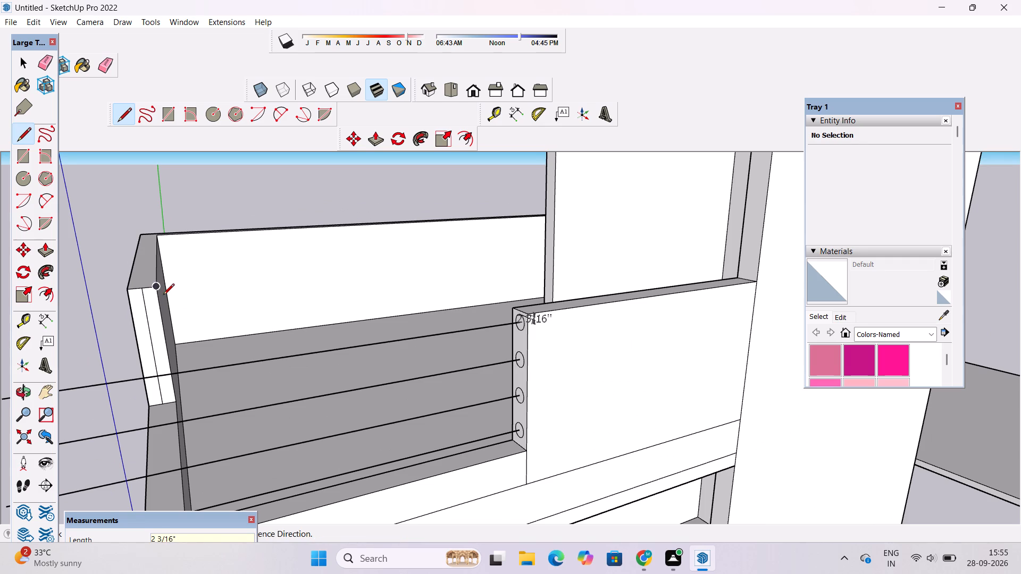
Draw a 1' 6" horizontal line across that end face from the 2 3/16" mark to the outer vertical edge.
{"action": "scroll", "coordinate": [156, 300], "scroll_direction": "up", "scroll_amount": 17}
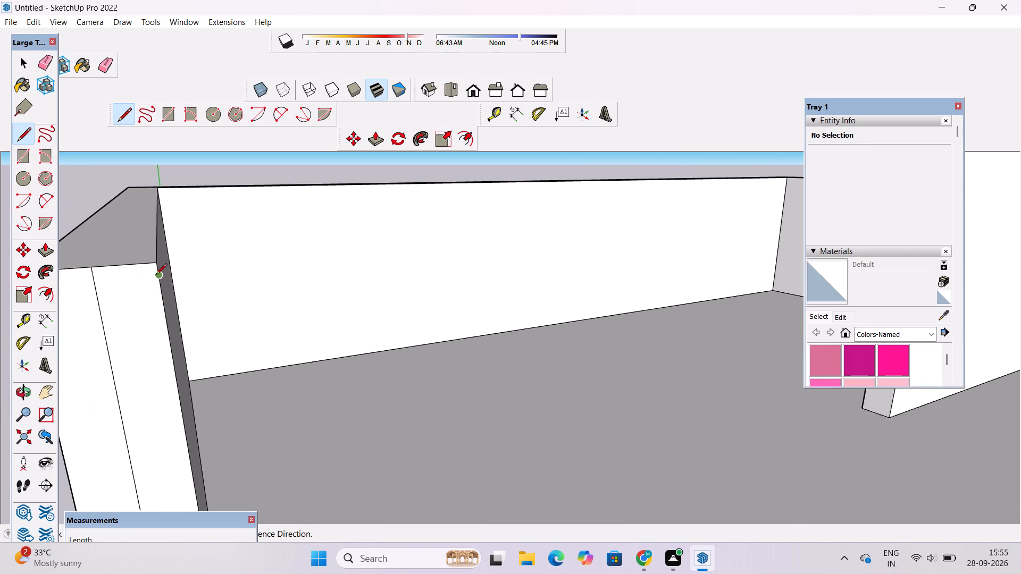
{"action": "scroll", "coordinate": [156, 275], "scroll_direction": "up", "scroll_amount": 2}
{"action": "left_click", "coordinate": [160, 275]}
{"action": "scroll", "coordinate": [160, 275], "scroll_direction": "down", "scroll_amount": 10}
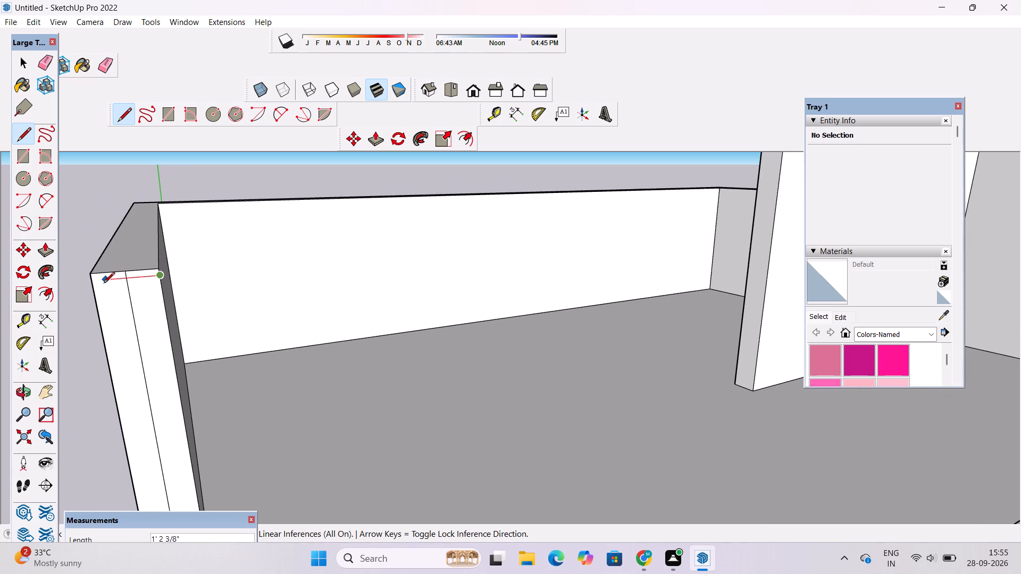
{"action": "left_click", "coordinate": [92, 282]}
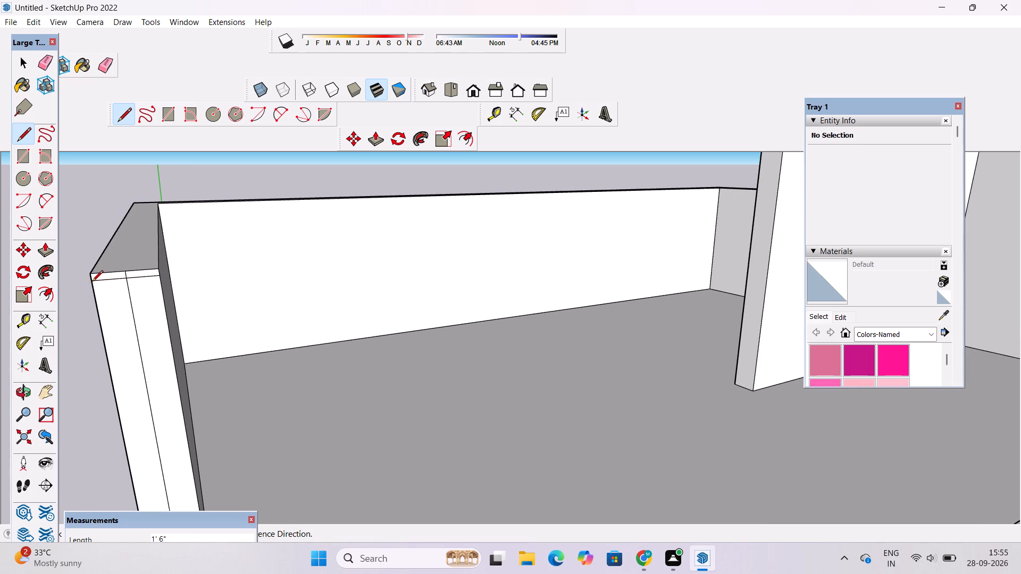
{"action": "key", "text": "space"}
Erase the 2 3/16" dimension beside the uppermost circle on the circled end face.
{"action": "key", "text": "e"}
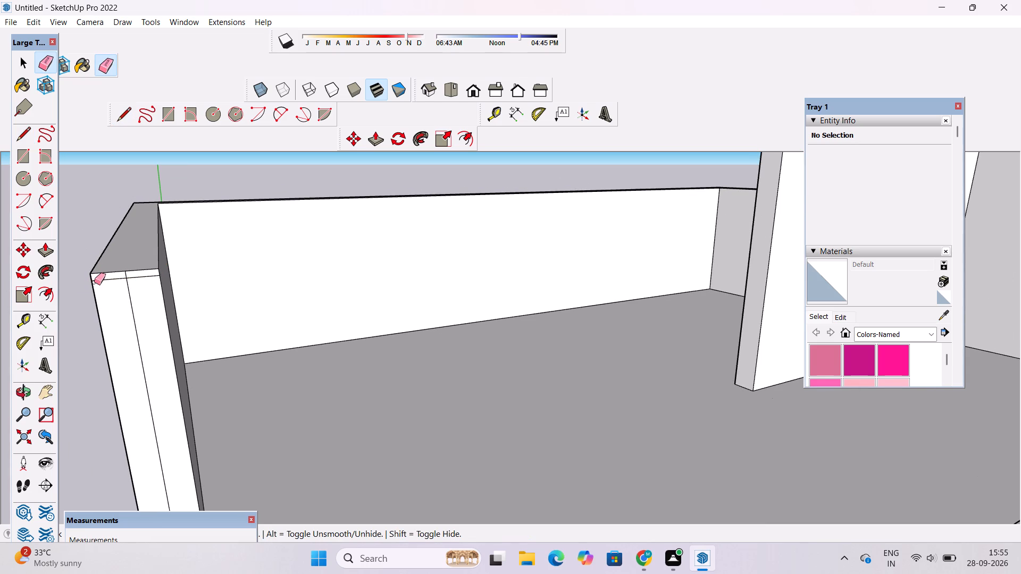
{"action": "scroll", "coordinate": [132, 282], "scroll_direction": "up", "scroll_amount": 5}
{"action": "scroll", "coordinate": [170, 251], "scroll_direction": "down", "scroll_amount": 7}
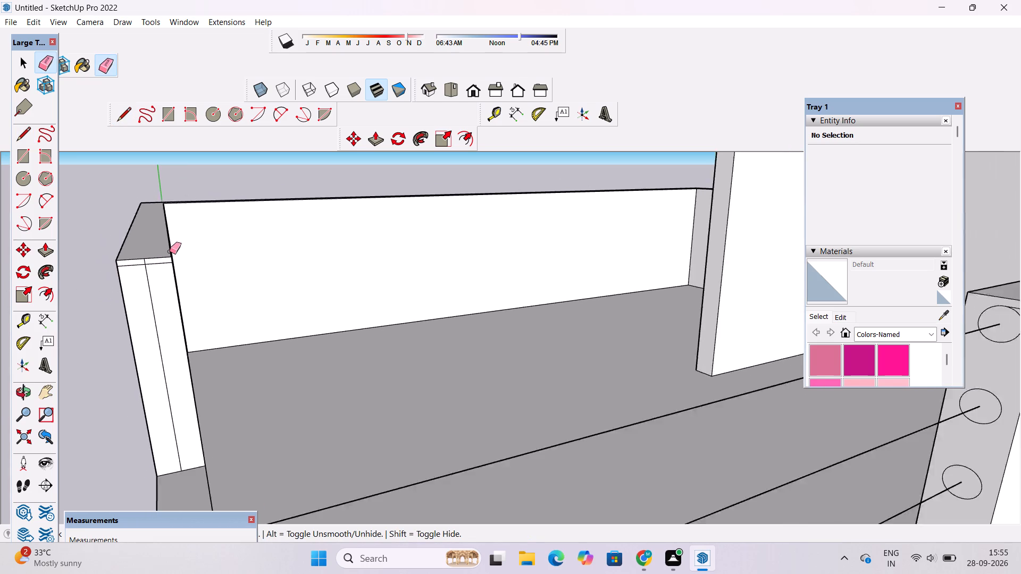
{"action": "scroll", "coordinate": [170, 251], "scroll_direction": "down", "scroll_amount": 10}
{"action": "scroll", "coordinate": [344, 268], "scroll_direction": "up", "scroll_amount": 6}
{"action": "scroll", "coordinate": [390, 258], "scroll_direction": "up", "scroll_amount": 8}
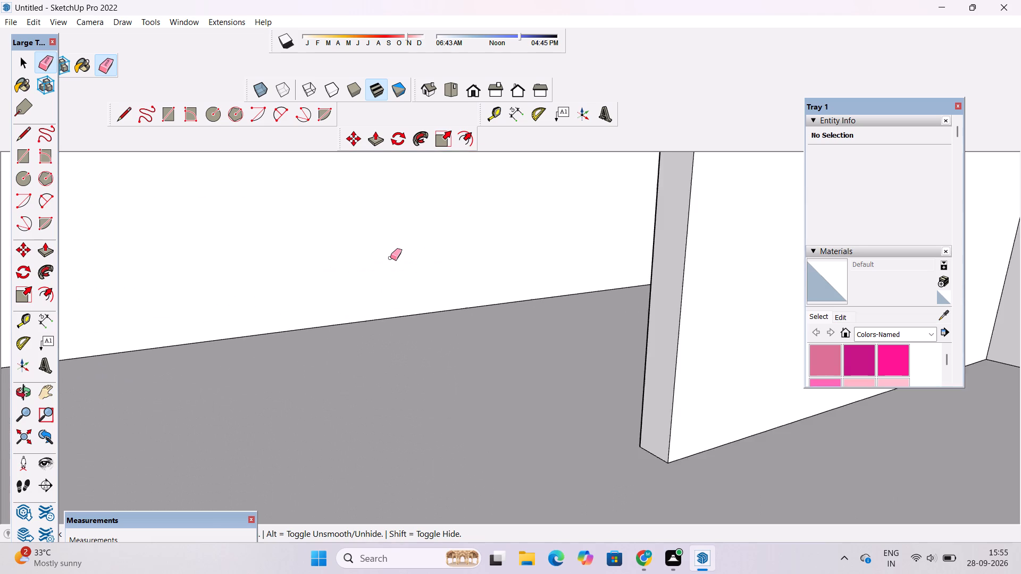
{"action": "scroll", "coordinate": [390, 258], "scroll_direction": "down", "scroll_amount": 4}
{"action": "left_click", "coordinate": [443, 256]}
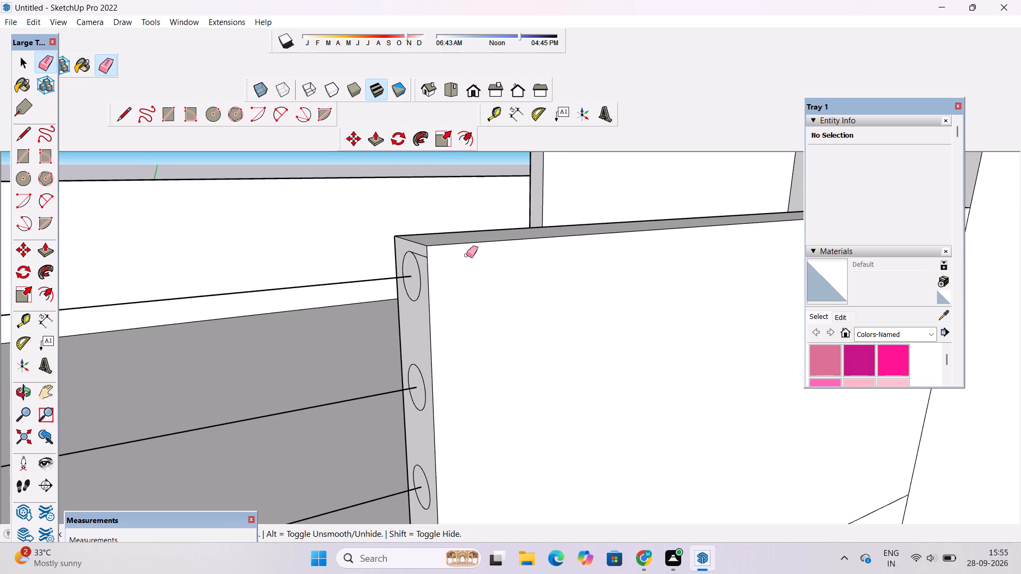
{"action": "scroll", "coordinate": [370, 269], "scroll_direction": "up", "scroll_amount": 5}
{"action": "scroll", "coordinate": [416, 254], "scroll_direction": "down", "scroll_amount": 7}
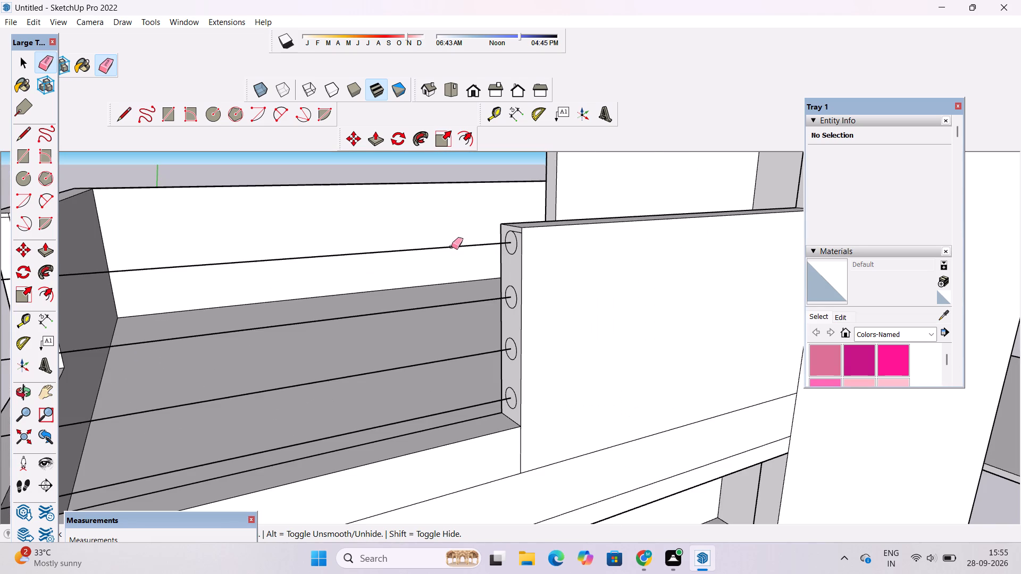
Draw a circle of 4" radius on the opposite end face's centre line, centred about 5 1/2" below the new horizontal line.
{"action": "key", "text": "space"}
{"action": "key", "text": "o"}
{"action": "scroll", "coordinate": [451, 246], "scroll_direction": "down", "scroll_amount": 5}
{"action": "left_click_drag", "start_coordinate": [386, 282], "coordinate": [535, 286], "text": "shift"}
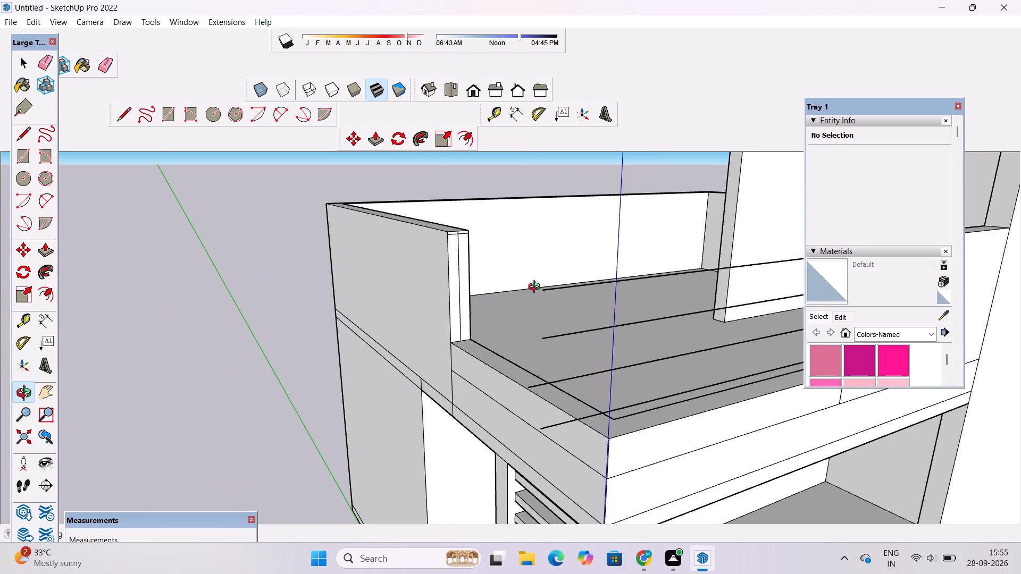
{"action": "left_click_drag", "start_coordinate": [535, 288], "coordinate": [461, 296]}
{"action": "left_click_drag", "start_coordinate": [458, 294], "coordinate": [441, 292]}
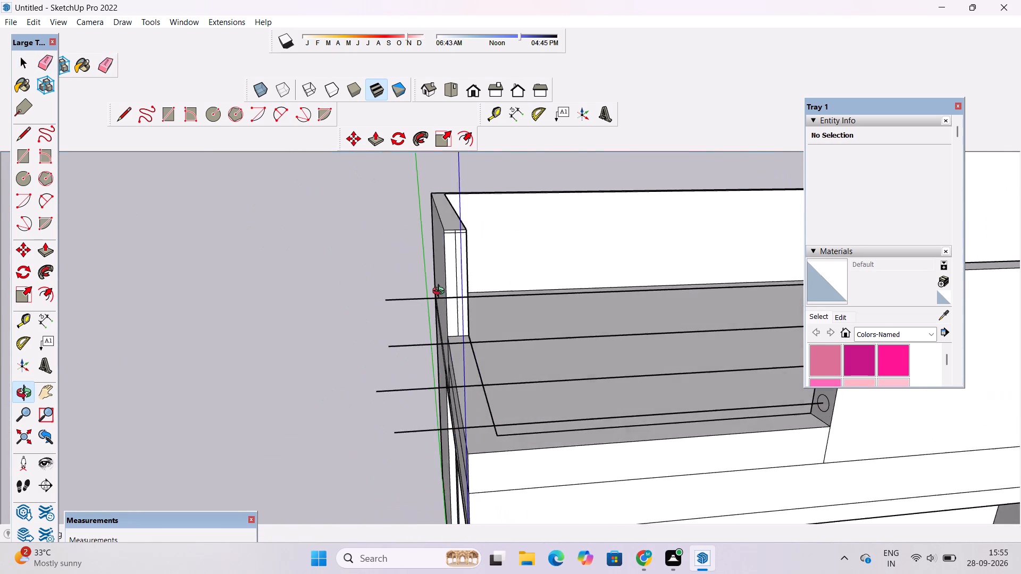
{"action": "left_click_drag", "start_coordinate": [441, 292], "coordinate": [417, 280]}
{"action": "scroll", "coordinate": [472, 246], "scroll_direction": "up", "scroll_amount": 9}
{"action": "left_click_drag", "start_coordinate": [468, 237], "coordinate": [442, 254], "text": "shift"}
{"action": "scroll", "coordinate": [436, 257], "scroll_direction": "up", "scroll_amount": 3}
{"action": "left_click_drag", "start_coordinate": [433, 259], "coordinate": [448, 259]}
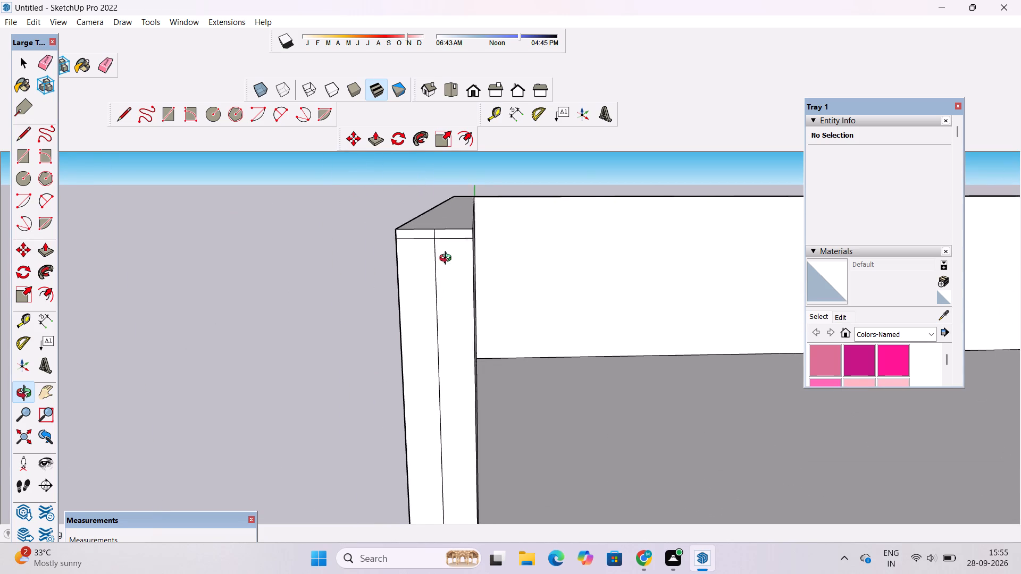
{"action": "left_click_drag", "start_coordinate": [448, 259], "coordinate": [450, 258]}
{"action": "left_click_drag", "start_coordinate": [451, 258], "coordinate": [438, 263], "text": "shift"}
{"action": "key", "text": "c"}
{"action": "left_click", "coordinate": [420, 268]}
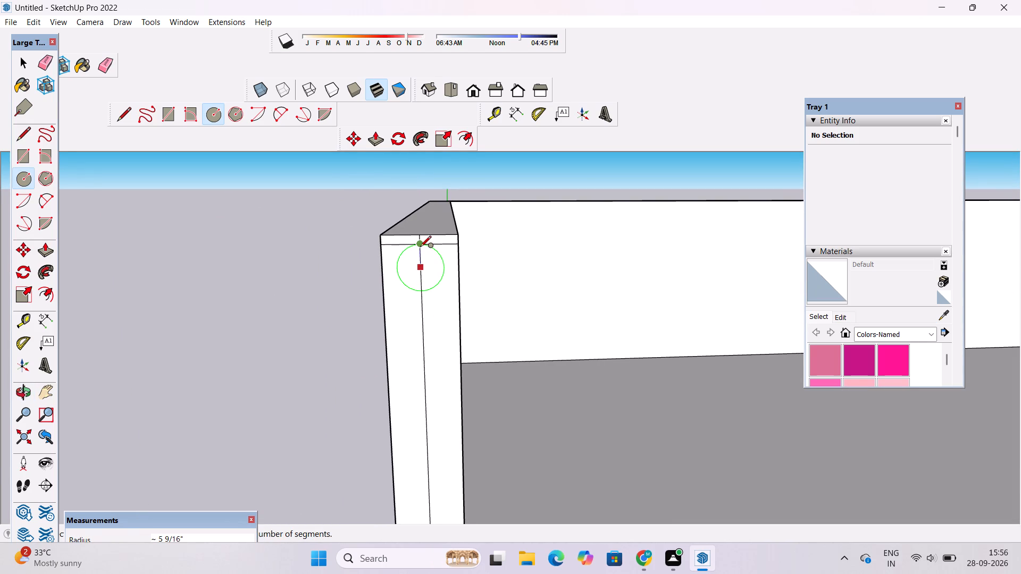
{"action": "type", "text": "4\""}
{"action": "key", "text": "Return"}
Check the radius of the uppermost original circle on the circled end face using the Circle tool from its centre.
{"action": "key", "text": "o"}
{"action": "scroll", "coordinate": [532, 218], "scroll_direction": "down", "scroll_amount": 4}
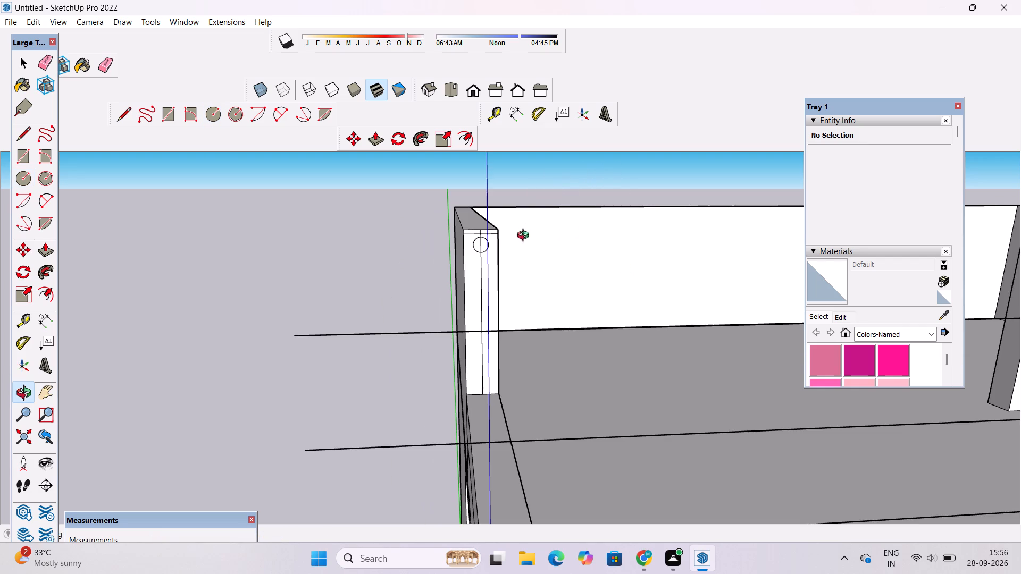
{"action": "scroll", "coordinate": [510, 248], "scroll_direction": "up", "scroll_amount": 2}
{"action": "left_click_drag", "start_coordinate": [502, 235], "coordinate": [407, 235], "text": "shift"}
{"action": "scroll", "coordinate": [404, 235], "scroll_direction": "down", "scroll_amount": 5}
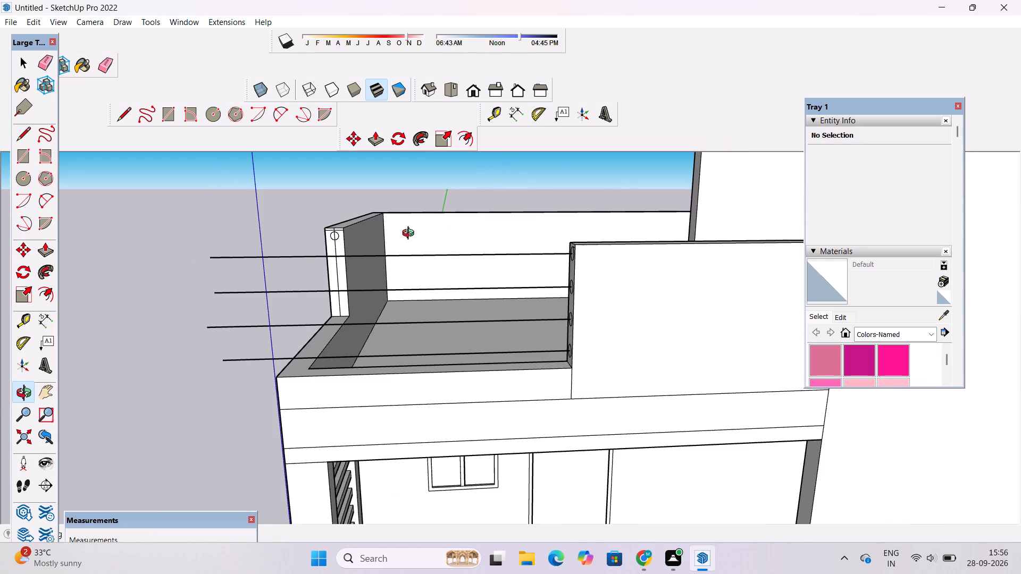
{"action": "scroll", "coordinate": [526, 246], "scroll_direction": "up", "scroll_amount": 4}
{"action": "left_click_drag", "start_coordinate": [566, 242], "coordinate": [608, 246]}
{"action": "scroll", "coordinate": [610, 247], "scroll_direction": "down", "scroll_amount": 5}
{"action": "left_click_drag", "start_coordinate": [645, 257], "coordinate": [556, 245], "text": "shift"}
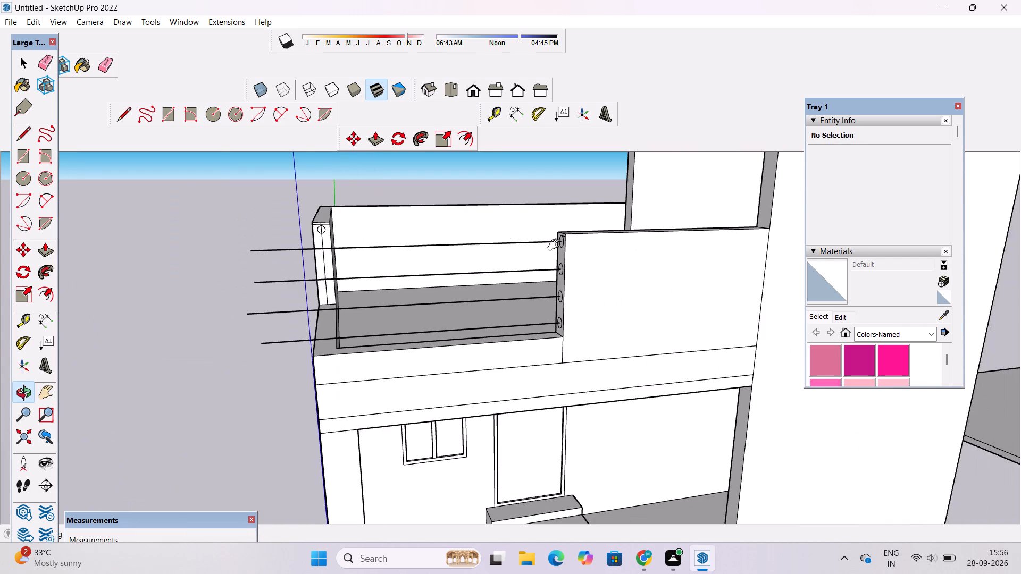
{"action": "scroll", "coordinate": [554, 244], "scroll_direction": "up", "scroll_amount": 9}
{"action": "left_click_drag", "start_coordinate": [607, 243], "coordinate": [679, 253]}
{"action": "key", "text": "c"}
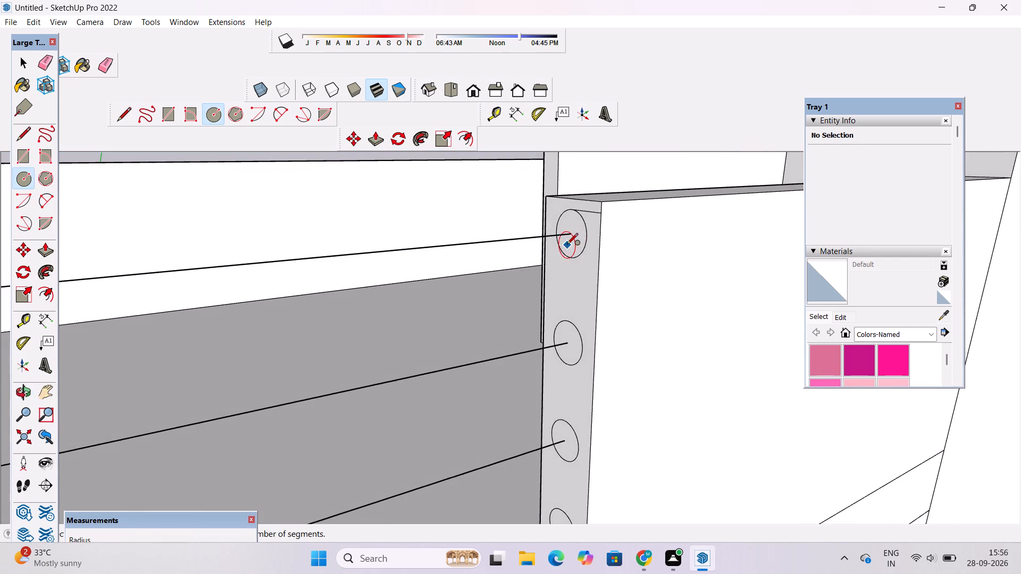
{"action": "scroll", "coordinate": [567, 245], "scroll_direction": "up", "scroll_amount": 4}
{"action": "left_click", "coordinate": [574, 229]}
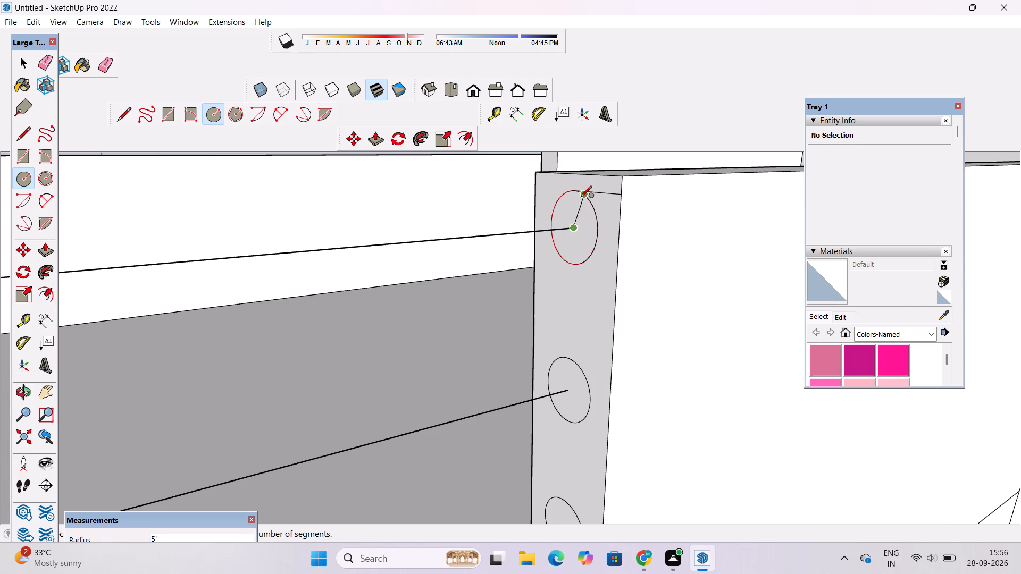
{"action": "key", "text": "space"}
Examine the 4" radius circle near the top of the opposite wall's end face.
{"action": "scroll", "coordinate": [563, 207], "scroll_direction": "down", "scroll_amount": 2}
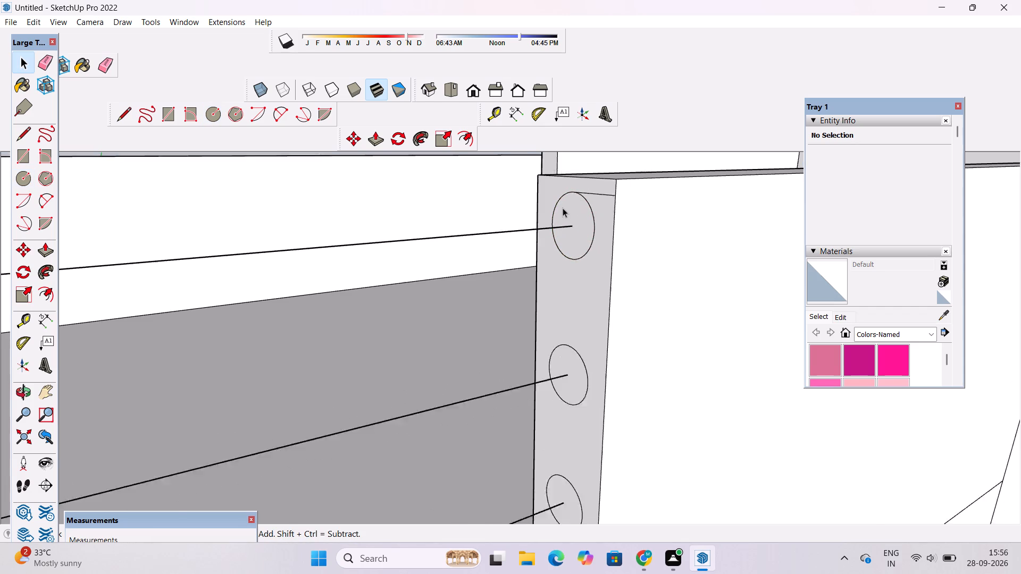
{"action": "scroll", "coordinate": [563, 208], "scroll_direction": "down", "scroll_amount": 13}
{"action": "key", "text": "o"}
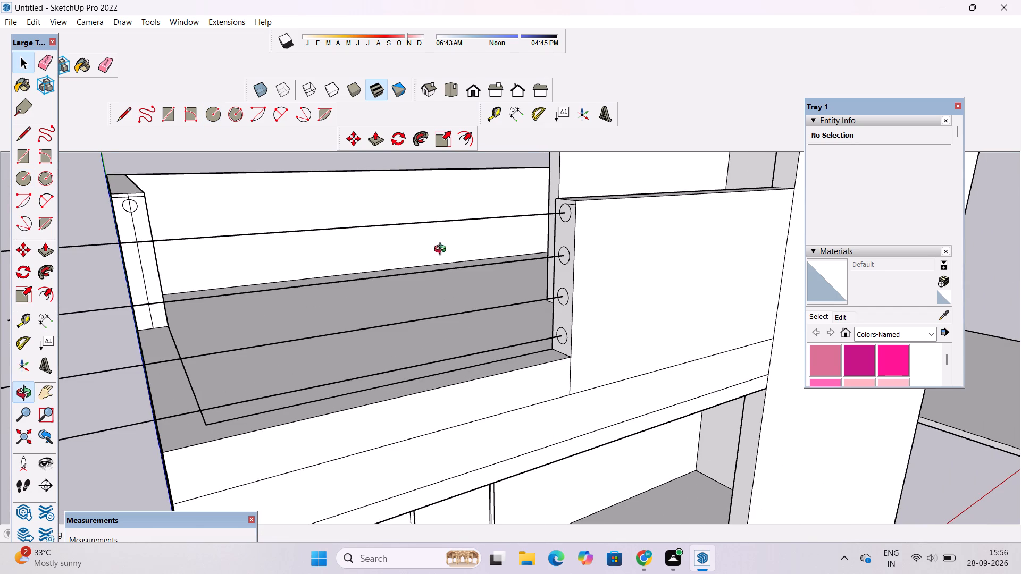
{"action": "left_click_drag", "start_coordinate": [436, 255], "coordinate": [339, 266]}
{"action": "left_click_drag", "start_coordinate": [298, 265], "coordinate": [406, 331]}
{"action": "scroll", "coordinate": [377, 300], "scroll_direction": "up", "scroll_amount": 9}
{"action": "left_click_drag", "start_coordinate": [413, 347], "coordinate": [392, 311], "text": "shift"}
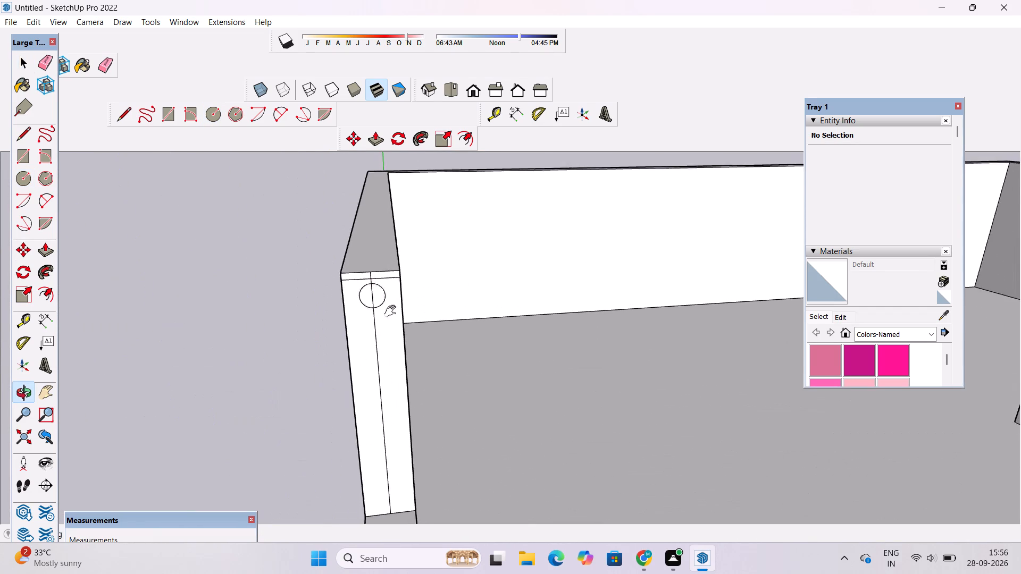
{"action": "left_click_drag", "start_coordinate": [392, 311], "coordinate": [389, 301], "text": "shift"}
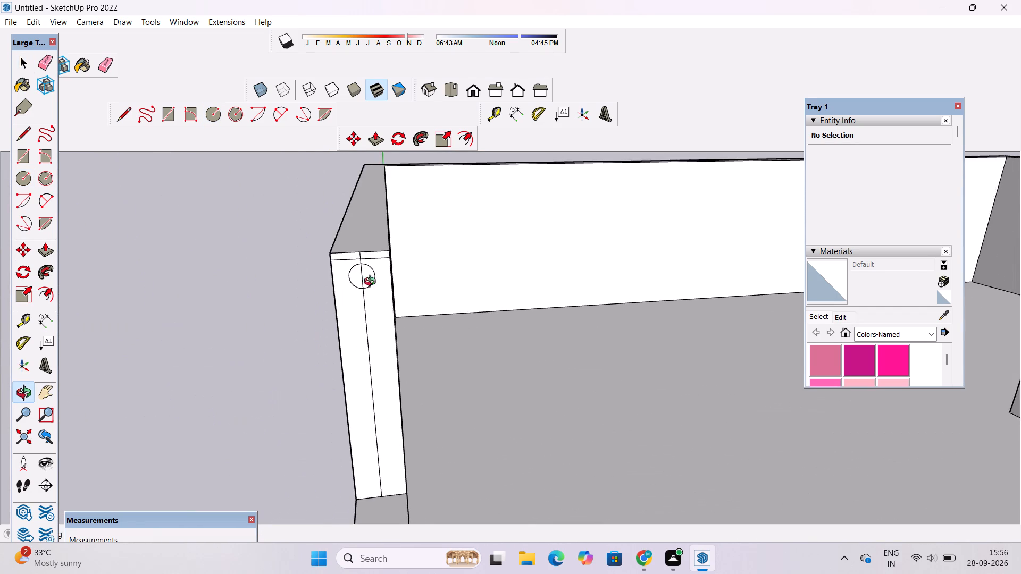
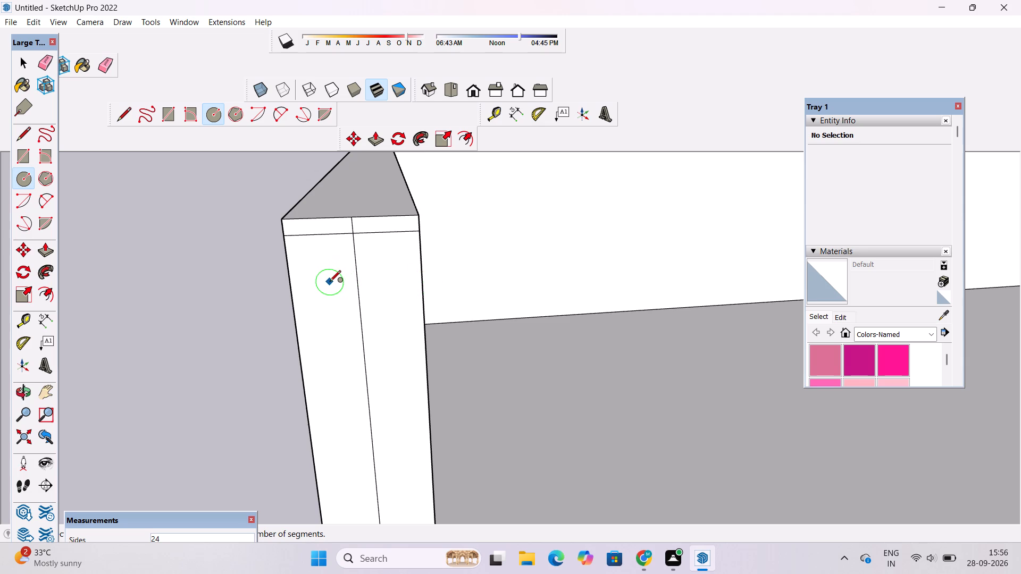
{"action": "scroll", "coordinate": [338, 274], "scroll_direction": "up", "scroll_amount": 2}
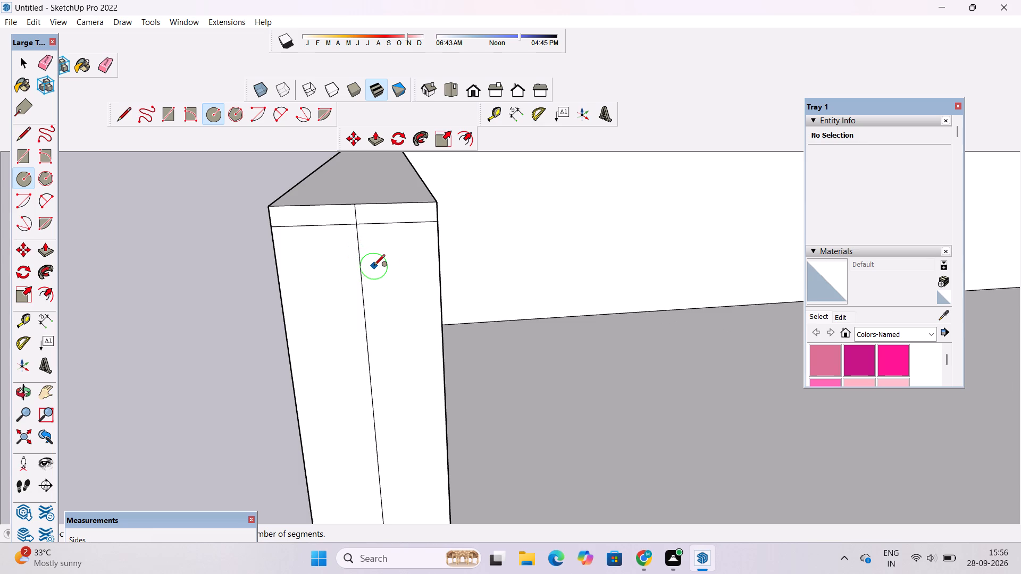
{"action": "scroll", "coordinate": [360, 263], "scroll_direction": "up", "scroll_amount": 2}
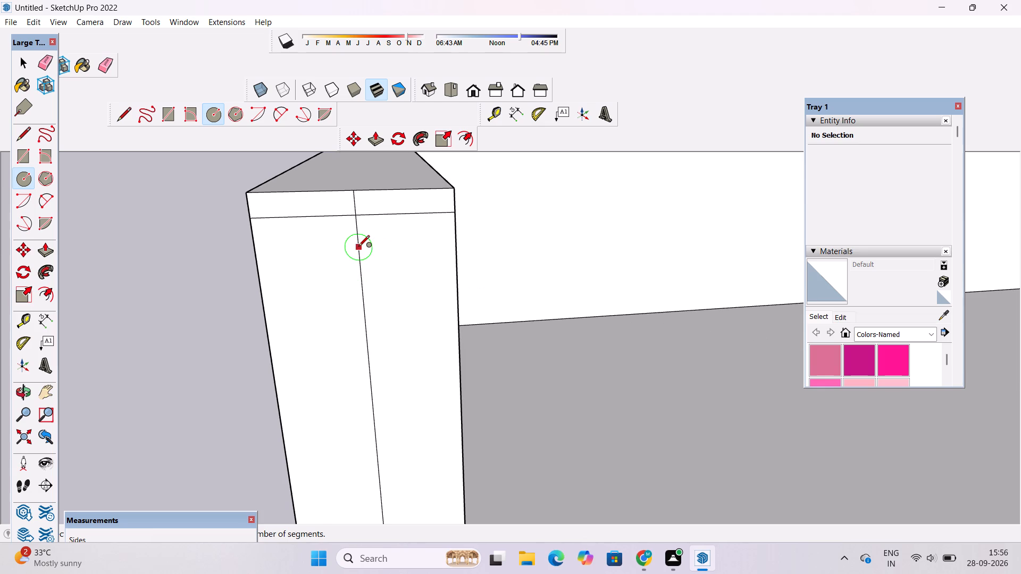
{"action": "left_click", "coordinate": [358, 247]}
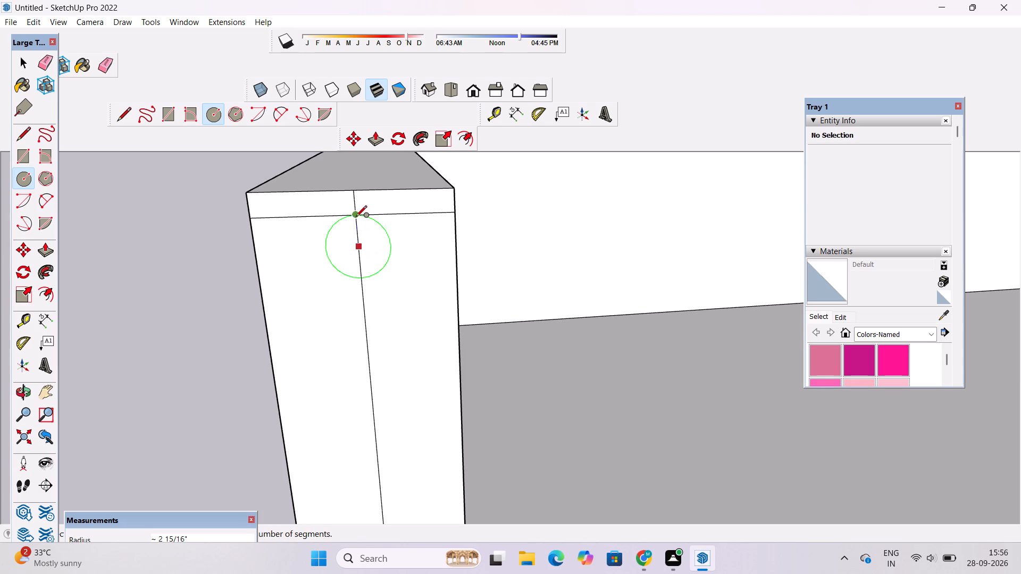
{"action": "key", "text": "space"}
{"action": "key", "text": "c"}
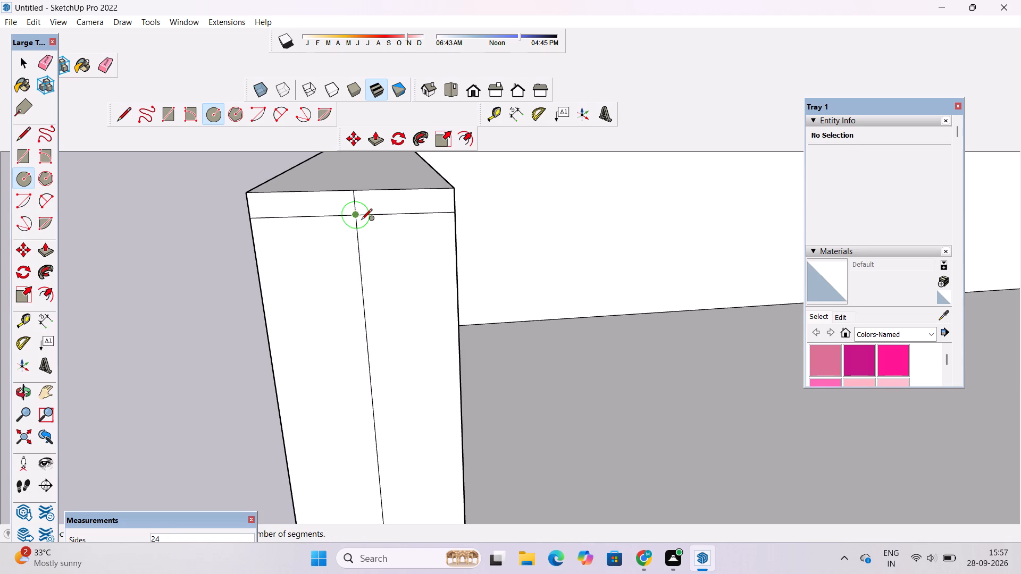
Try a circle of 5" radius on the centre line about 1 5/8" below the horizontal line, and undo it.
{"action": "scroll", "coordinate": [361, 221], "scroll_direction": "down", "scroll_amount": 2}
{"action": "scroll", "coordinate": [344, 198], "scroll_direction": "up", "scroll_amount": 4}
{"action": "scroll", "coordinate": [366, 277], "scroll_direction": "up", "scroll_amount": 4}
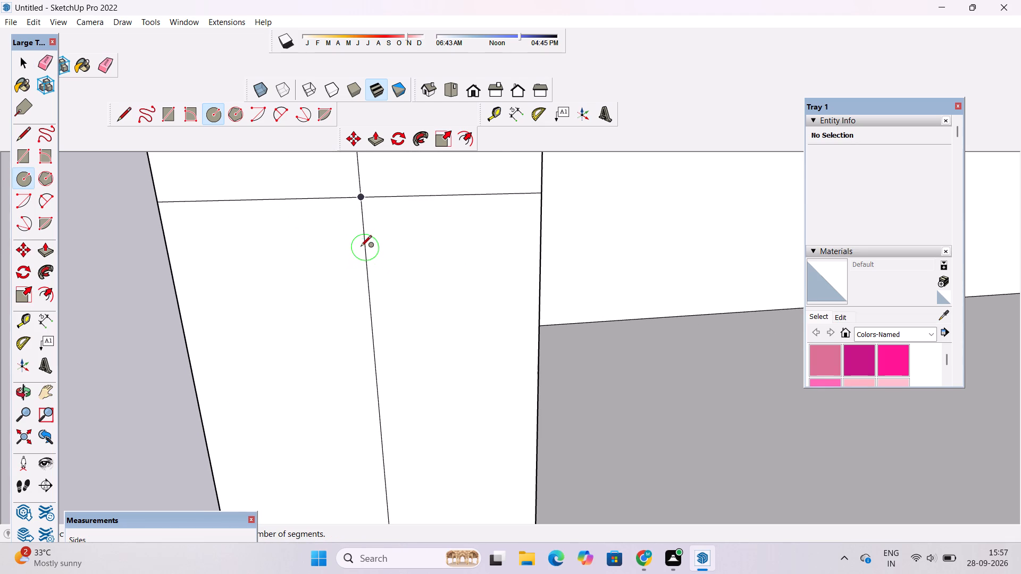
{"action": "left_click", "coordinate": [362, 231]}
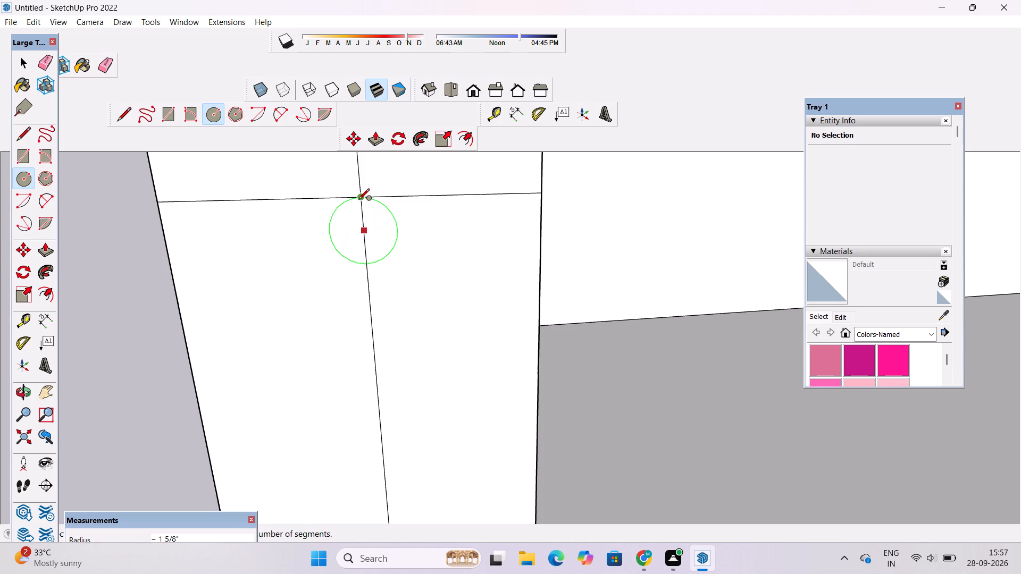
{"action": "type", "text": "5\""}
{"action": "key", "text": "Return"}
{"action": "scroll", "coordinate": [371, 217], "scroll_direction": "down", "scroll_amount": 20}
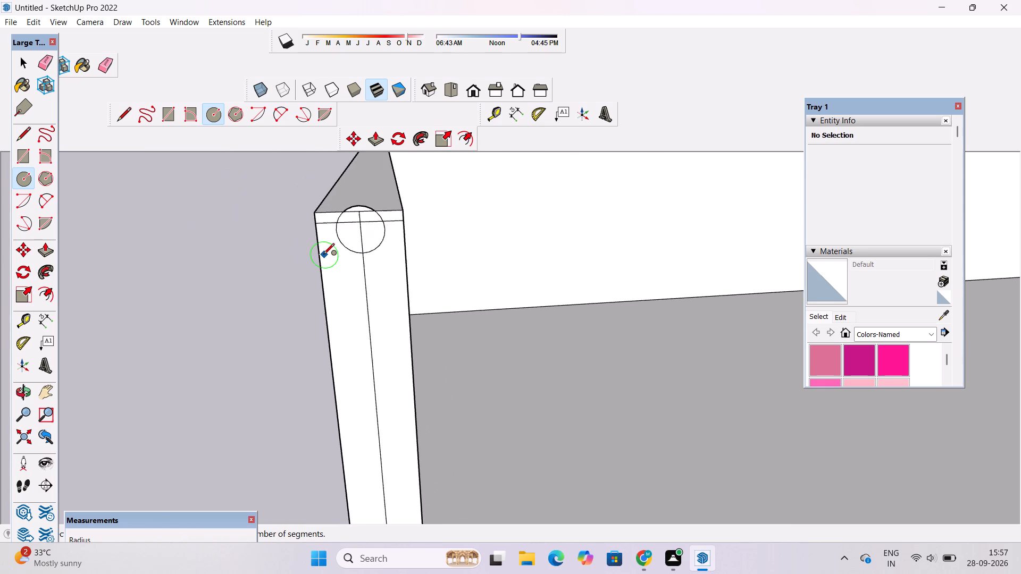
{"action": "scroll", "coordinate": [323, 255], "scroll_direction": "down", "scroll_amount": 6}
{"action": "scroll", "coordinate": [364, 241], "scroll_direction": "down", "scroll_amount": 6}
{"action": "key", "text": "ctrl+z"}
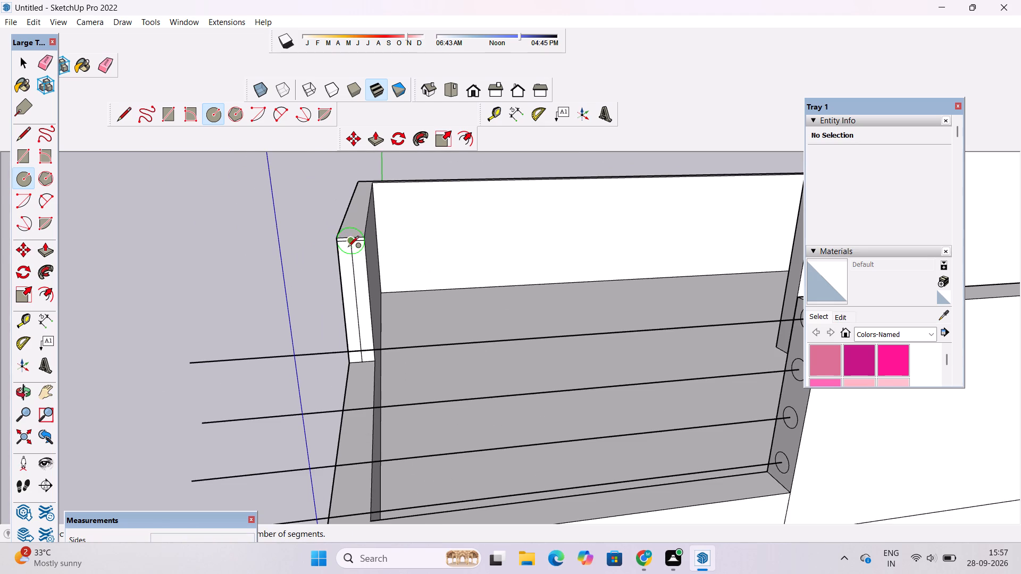
Draw a circle of 5" radius on the end face's centre line, well below the horizontal line.
{"action": "scroll", "coordinate": [335, 260], "scroll_direction": "up", "scroll_amount": 8}
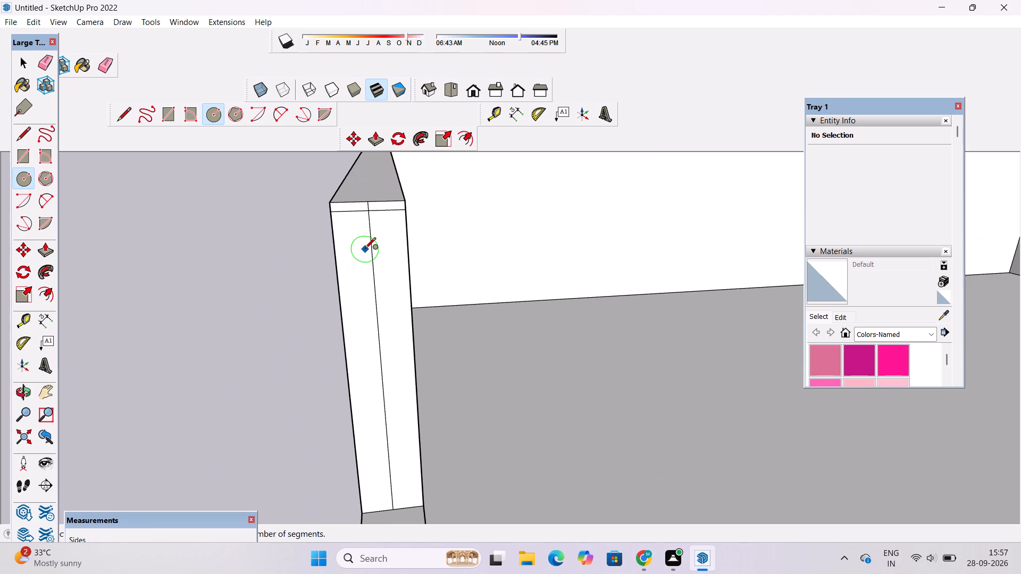
{"action": "scroll", "coordinate": [365, 249], "scroll_direction": "down", "scroll_amount": 4}
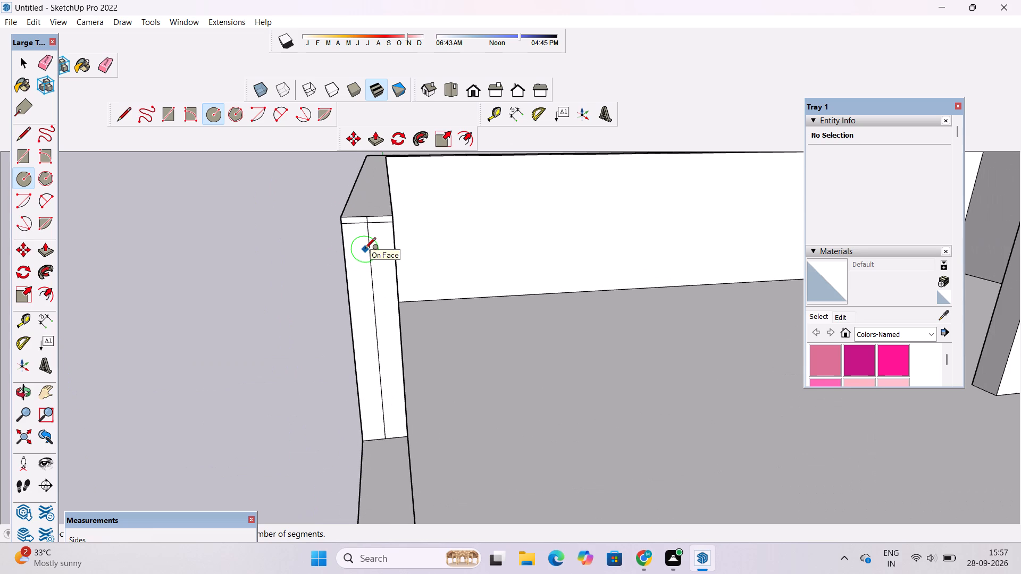
{"action": "scroll", "coordinate": [365, 249], "scroll_direction": "down", "scroll_amount": 1}
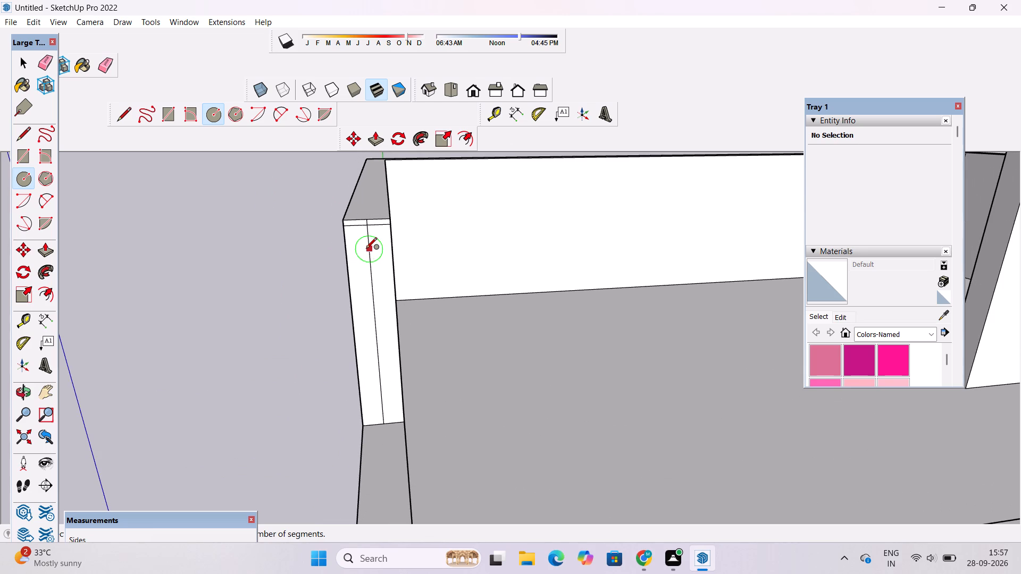
{"action": "scroll", "coordinate": [374, 280], "scroll_direction": "up", "scroll_amount": 3}
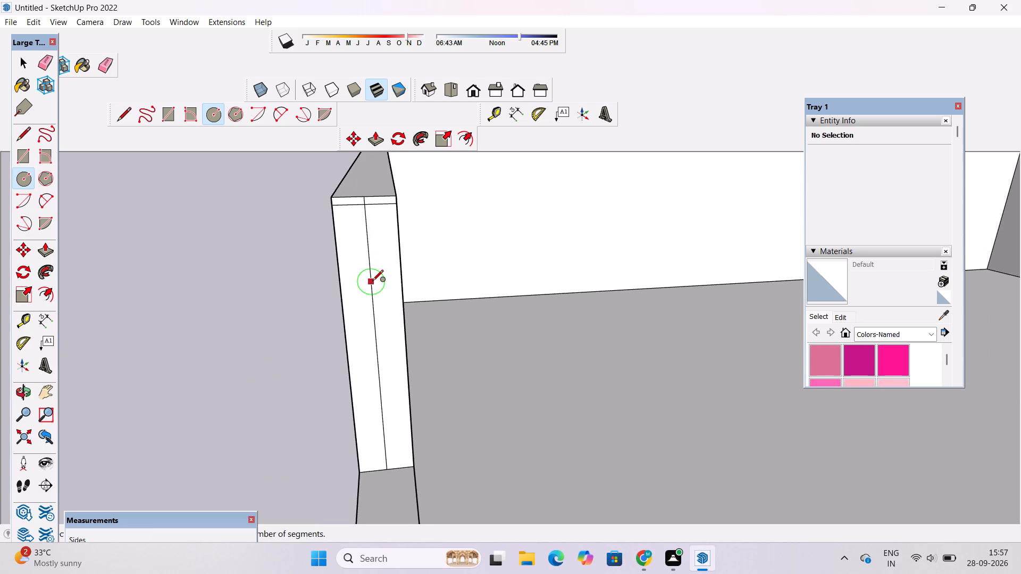
{"action": "scroll", "coordinate": [372, 282], "scroll_direction": "up", "scroll_amount": 2}
{"action": "left_click", "coordinate": [372, 282]}
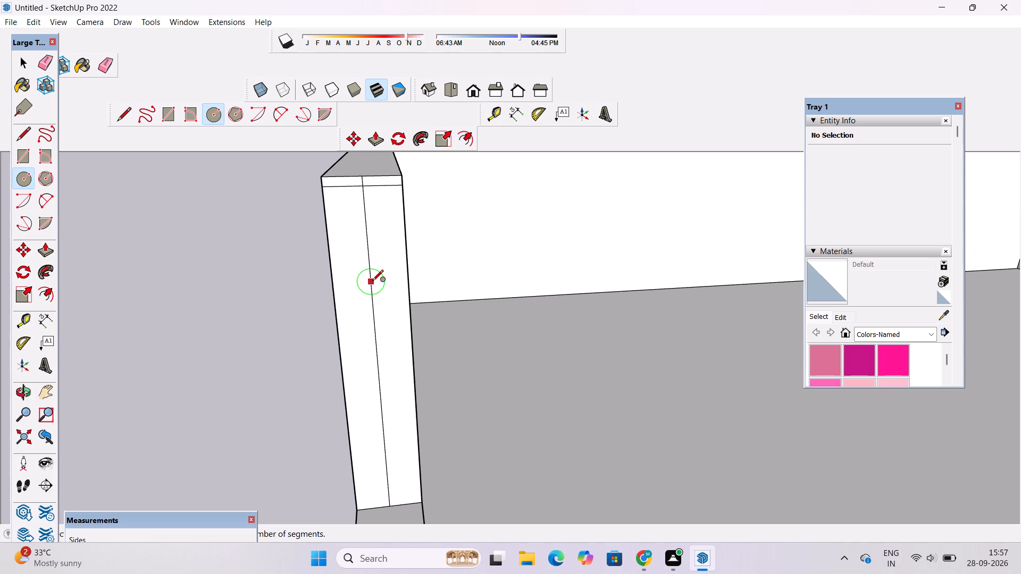
{"action": "type", "text": "5\""}
{"action": "key", "text": "Return"}
{"action": "key", "text": "space"}
Copy the whole 5" radius circle up the centre line so the copy's top point touches the horizontal line.
{"action": "scroll", "coordinate": [360, 267], "scroll_direction": "down", "scroll_amount": 3}
{"action": "scroll", "coordinate": [349, 285], "scroll_direction": "up", "scroll_amount": 9}
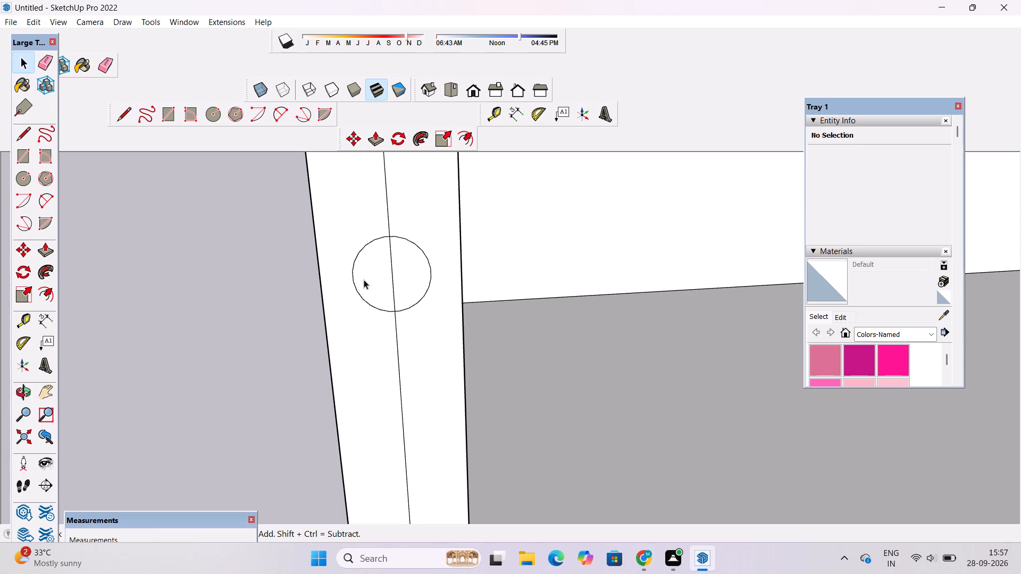
{"action": "scroll", "coordinate": [364, 280], "scroll_direction": "up", "scroll_amount": 1}
{"action": "double_click", "coordinate": [366, 271]}
{"action": "double_click", "coordinate": [426, 259], "text": "ctrl"}
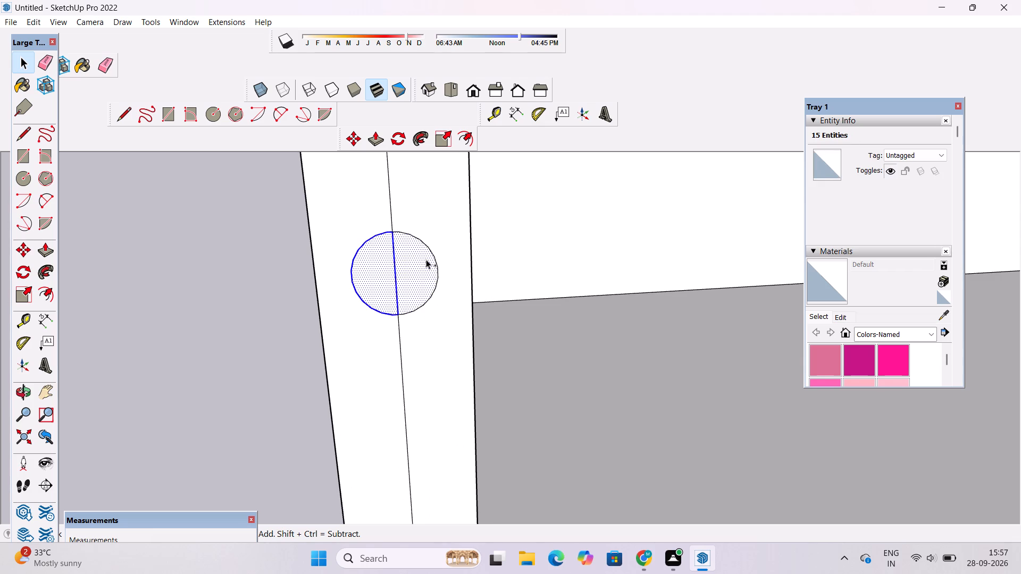
{"action": "key", "text": "m"}
{"action": "scroll", "coordinate": [398, 272], "scroll_direction": "down", "scroll_amount": 3}
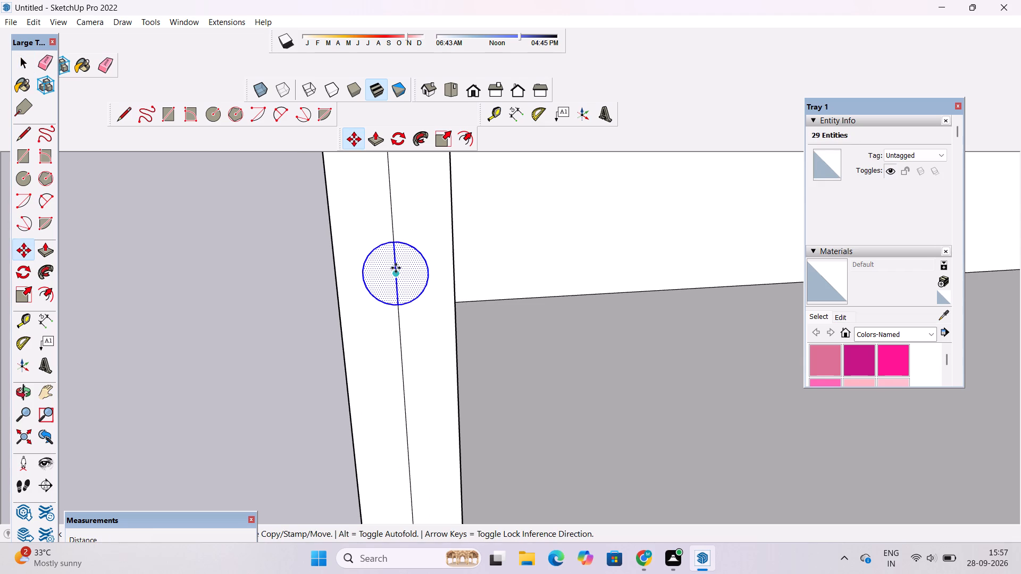
{"action": "scroll", "coordinate": [395, 267], "scroll_direction": "down", "scroll_amount": 1}
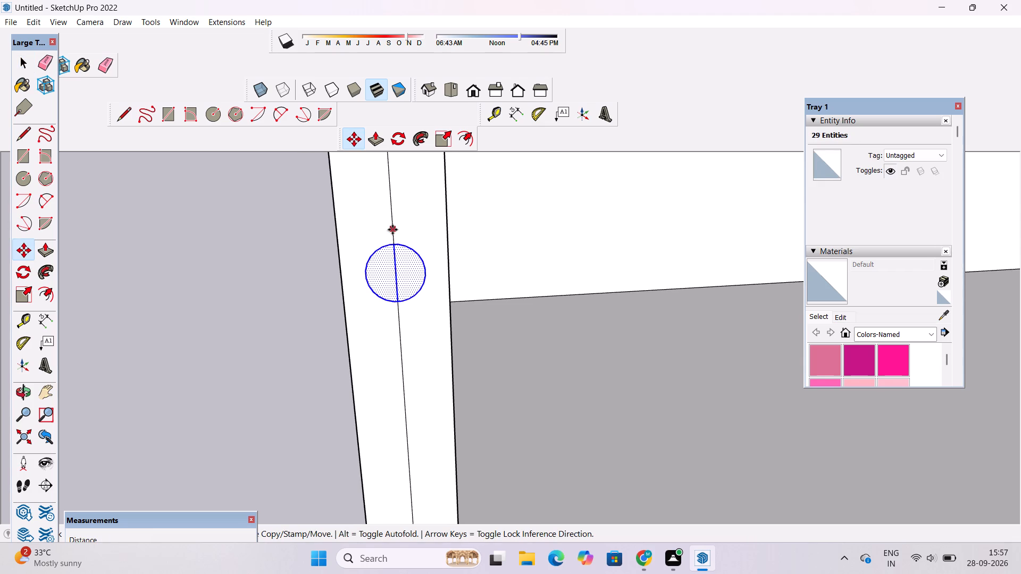
{"action": "scroll", "coordinate": [392, 230], "scroll_direction": "up", "scroll_amount": 1}
{"action": "scroll", "coordinate": [392, 229], "scroll_direction": "down", "scroll_amount": 8}
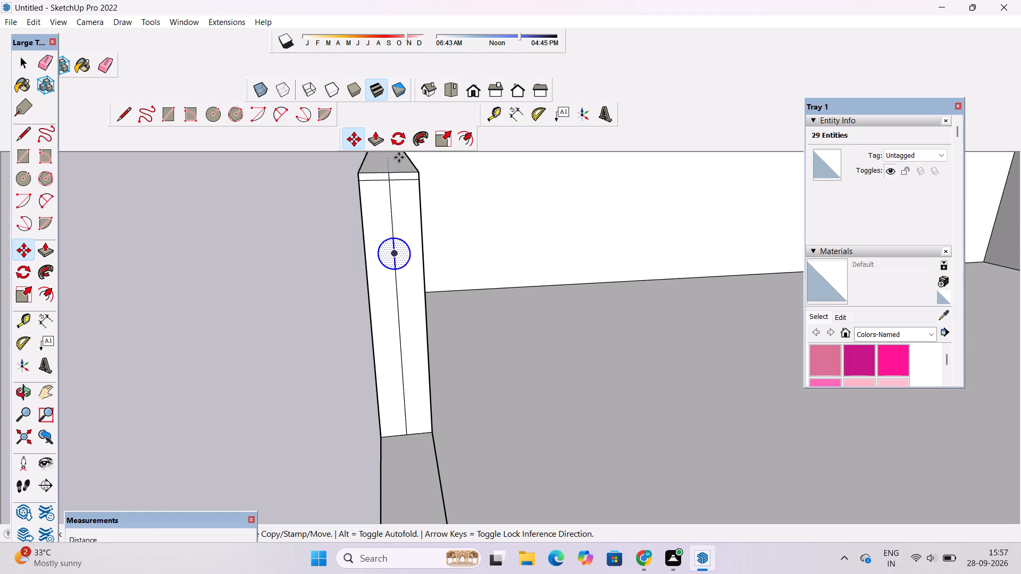
{"action": "scroll", "coordinate": [399, 157], "scroll_direction": "up", "scroll_amount": 2}
{"action": "scroll", "coordinate": [386, 232], "scroll_direction": "up", "scroll_amount": 1}
{"action": "left_click", "coordinate": [392, 268]}
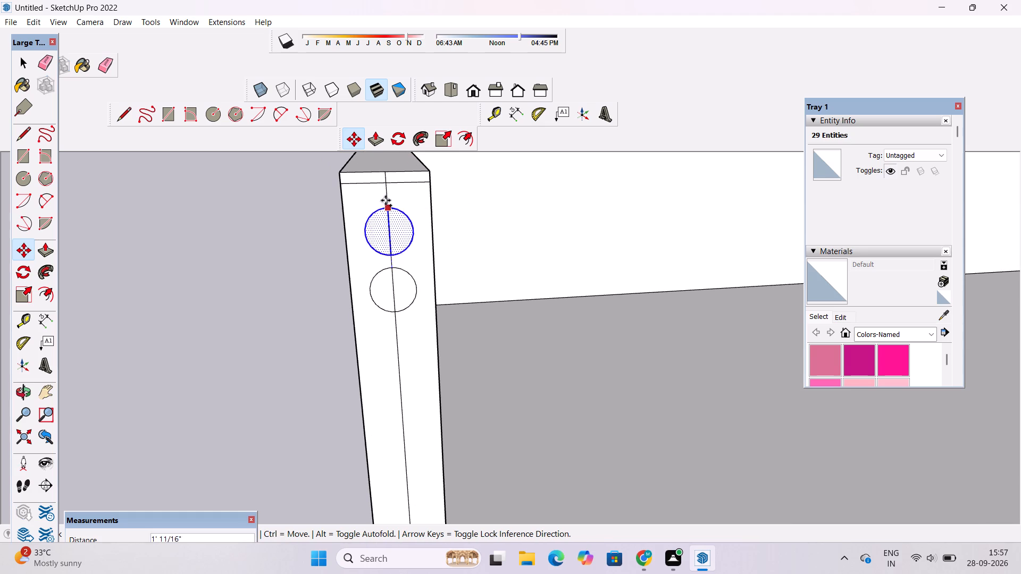
{"action": "left_click", "coordinate": [384, 185]}
{"action": "key", "text": "space"}
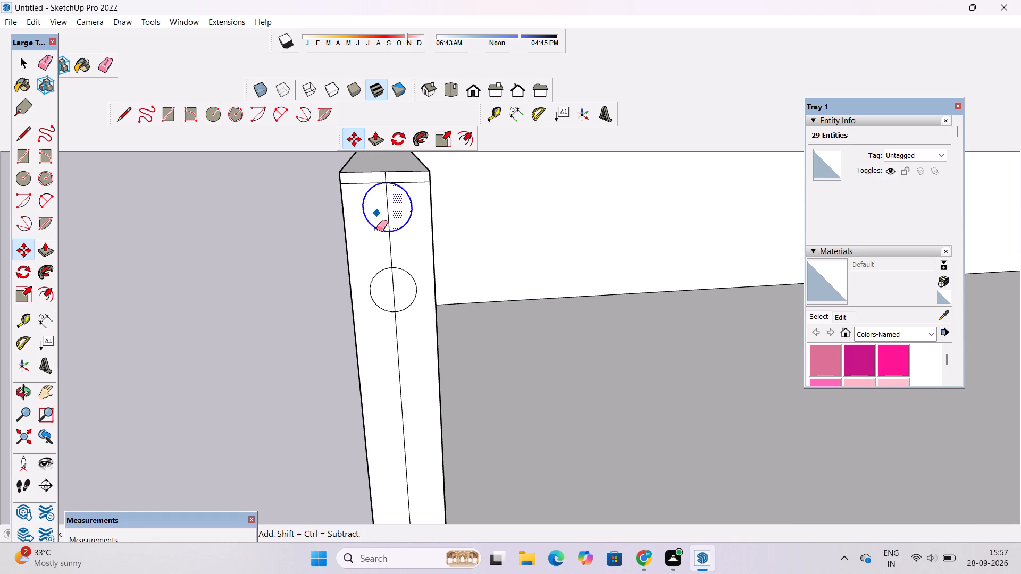
{"action": "key", "text": "e"}
{"action": "scroll", "coordinate": [372, 258], "scroll_direction": "down", "scroll_amount": 3}
{"action": "key", "text": "space"}
{"action": "left_click", "coordinate": [290, 243]}
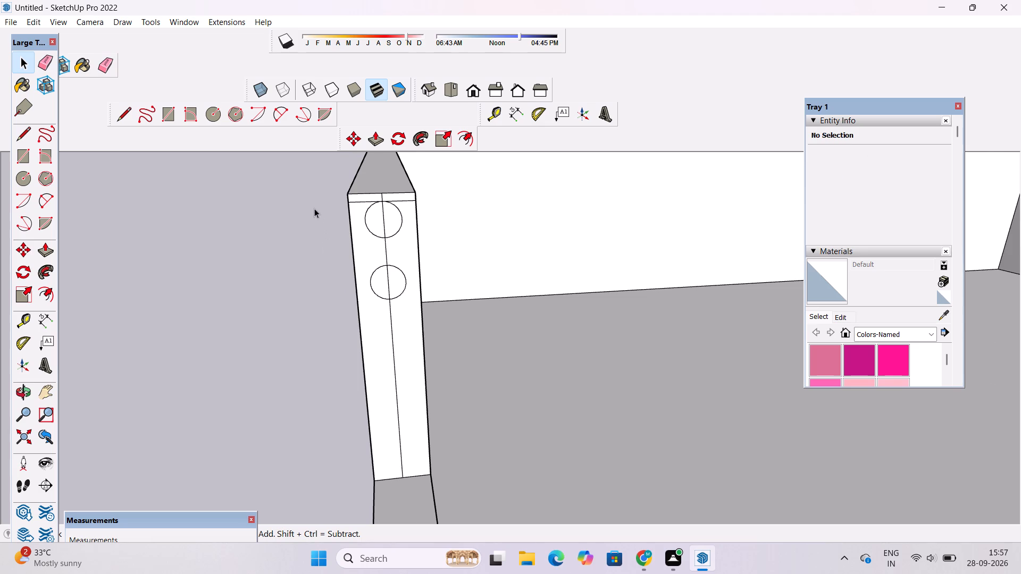
Erase the lower 5" radius circle and the centre line below the upper circle on the end face.
{"action": "scroll", "coordinate": [314, 208], "scroll_direction": "down", "scroll_amount": 1}
{"action": "scroll", "coordinate": [314, 206], "scroll_direction": "up", "scroll_amount": 2}
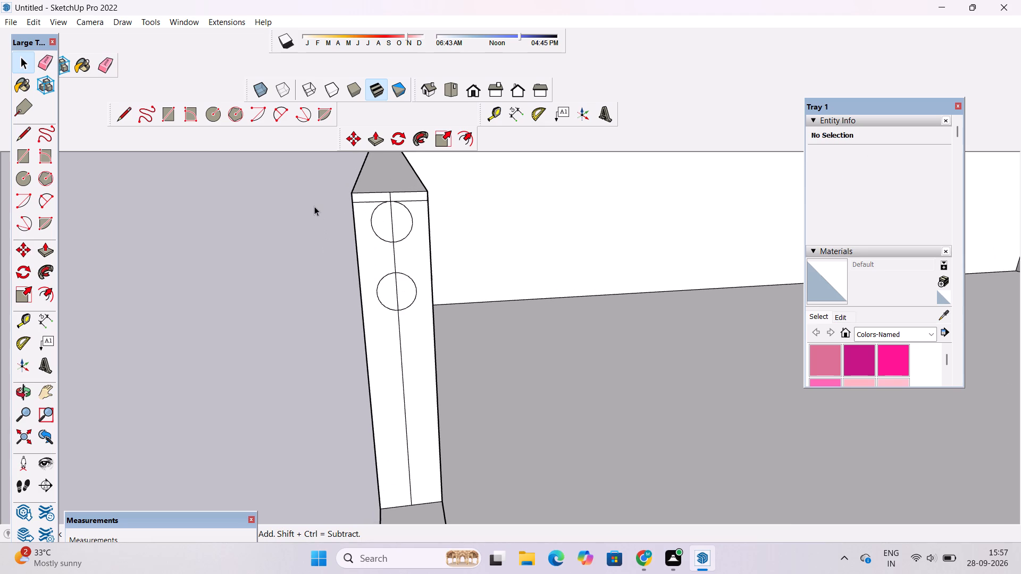
{"action": "scroll", "coordinate": [319, 209], "scroll_direction": "down", "scroll_amount": 3}
{"action": "scroll", "coordinate": [319, 209], "scroll_direction": "up", "scroll_amount": 1}
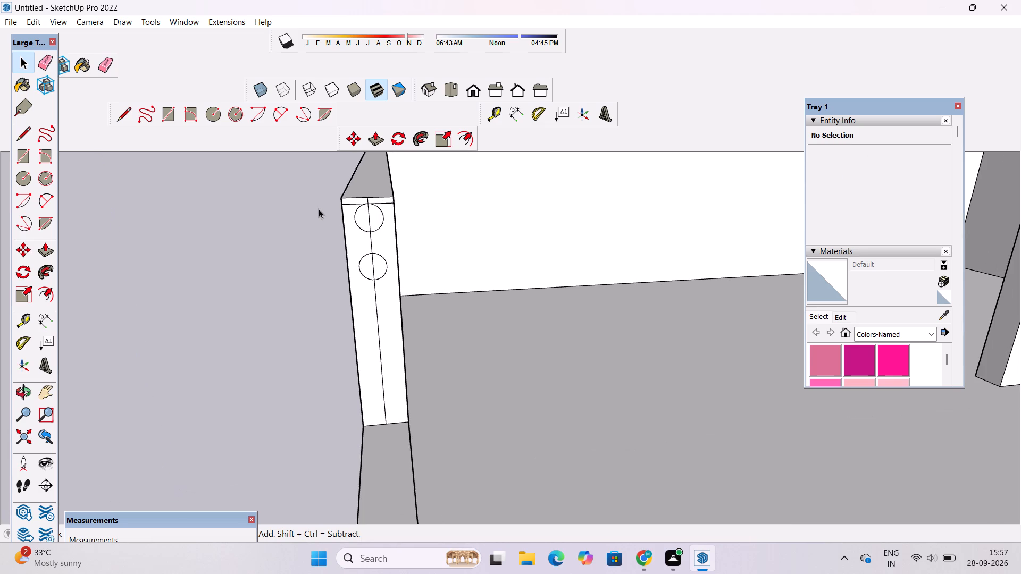
{"action": "key", "text": "o"}
{"action": "scroll", "coordinate": [319, 209], "scroll_direction": "down", "scroll_amount": 4}
{"action": "scroll", "coordinate": [358, 254], "scroll_direction": "up", "scroll_amount": 1}
{"action": "left_click_drag", "start_coordinate": [358, 252], "coordinate": [407, 265], "text": "shift"}
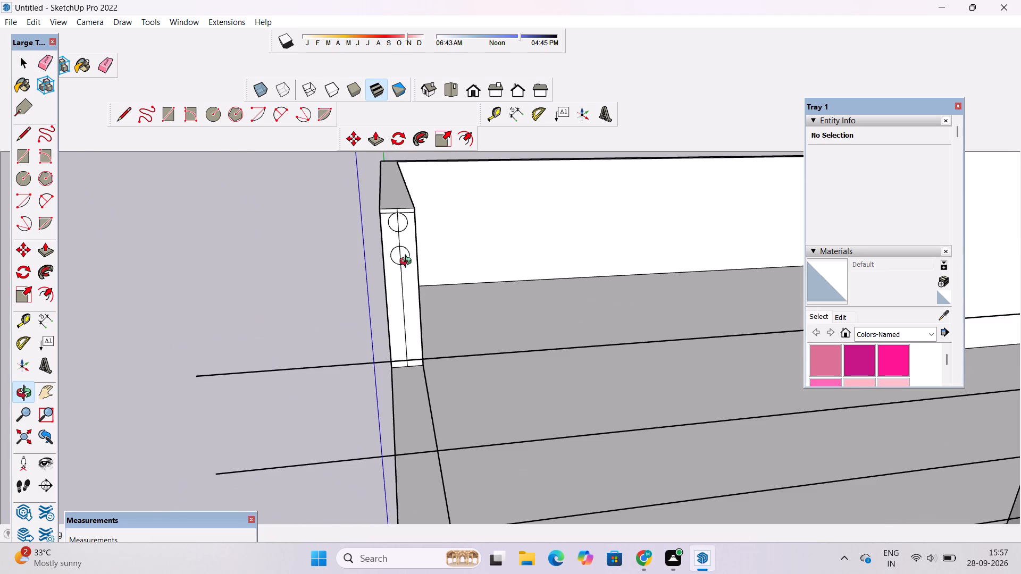
{"action": "scroll", "coordinate": [407, 249], "scroll_direction": "up", "scroll_amount": 4}
{"action": "left_click_drag", "start_coordinate": [408, 246], "coordinate": [388, 272]}
{"action": "scroll", "coordinate": [387, 246], "scroll_direction": "up", "scroll_amount": 4}
{"action": "left_click_drag", "start_coordinate": [389, 242], "coordinate": [313, 297], "text": "shift"}
{"action": "left_click_drag", "start_coordinate": [313, 305], "coordinate": [334, 266]}
{"action": "left_click_drag", "start_coordinate": [335, 276], "coordinate": [342, 273], "text": "shift"}
{"action": "left_click_drag", "start_coordinate": [338, 280], "coordinate": [357, 255]}
{"action": "key", "text": "e"}
{"action": "scroll", "coordinate": [359, 258], "scroll_direction": "up", "scroll_amount": 4}
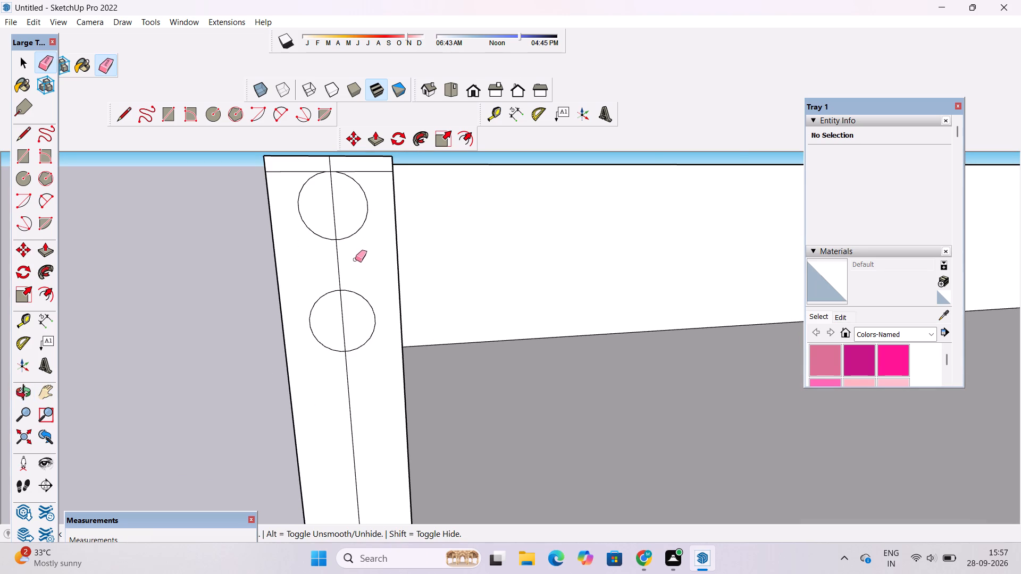
{"action": "left_click_drag", "start_coordinate": [350, 262], "coordinate": [359, 306]}
{"action": "left_click_drag", "start_coordinate": [356, 258], "coordinate": [340, 300]}
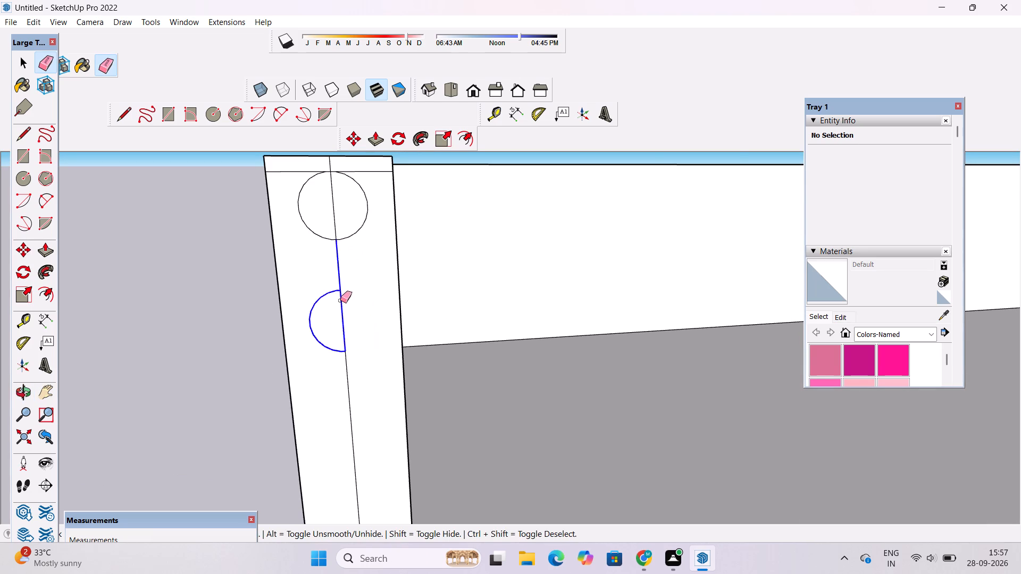
{"action": "left_click_drag", "start_coordinate": [340, 300], "coordinate": [336, 332]}
{"action": "left_click_drag", "start_coordinate": [333, 272], "coordinate": [342, 297]}
Erase the remaining centre line pieces inside the upper circle and above it.
{"action": "left_click_drag", "start_coordinate": [338, 195], "coordinate": [338, 195]}
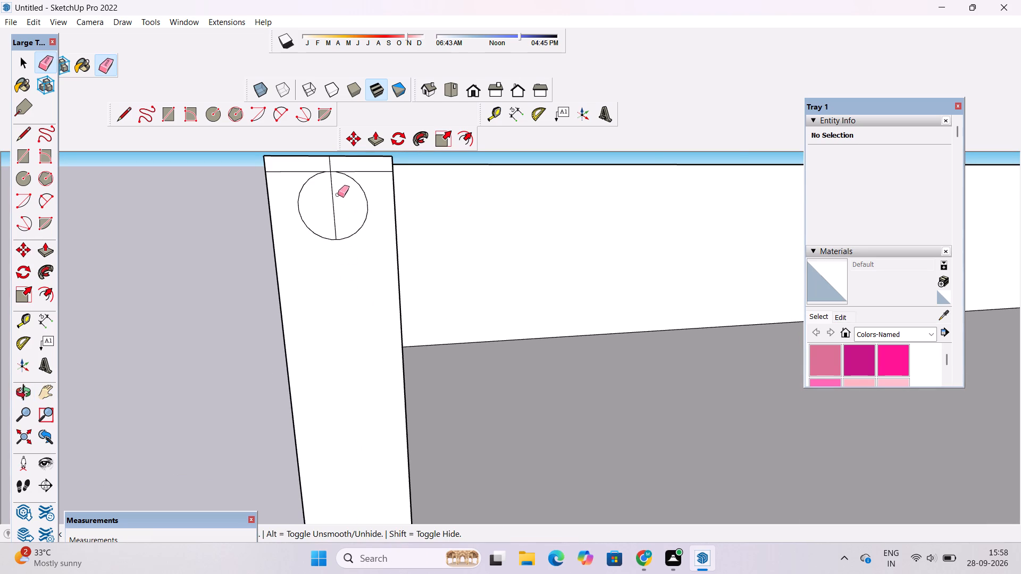
{"action": "left_click_drag", "start_coordinate": [338, 195], "coordinate": [333, 209]}
{"action": "scroll", "coordinate": [337, 158], "scroll_direction": "up", "scroll_amount": 4}
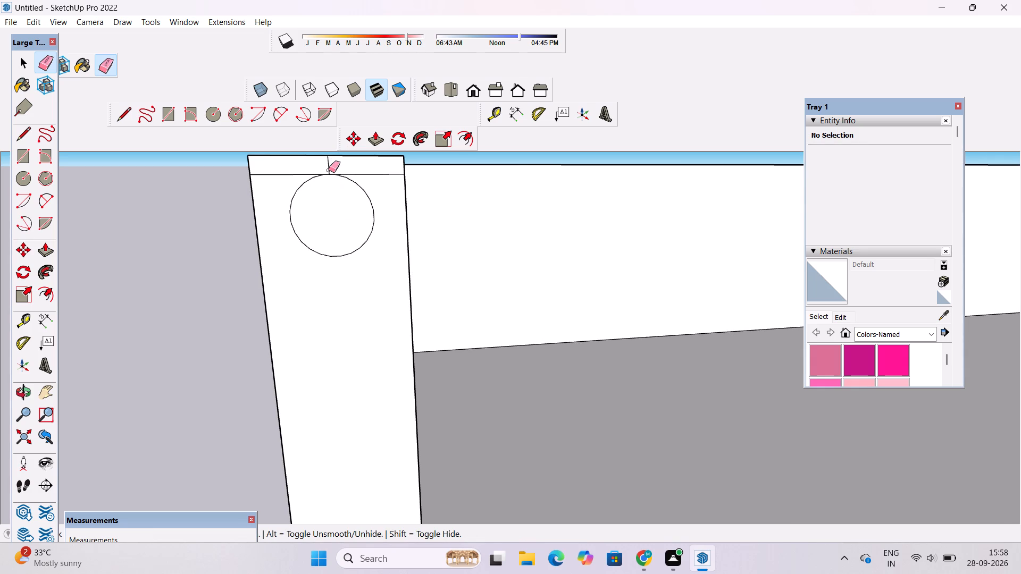
{"action": "scroll", "coordinate": [331, 170], "scroll_direction": "up", "scroll_amount": 3}
{"action": "left_click_drag", "start_coordinate": [331, 168], "coordinate": [317, 174]}
{"action": "scroll", "coordinate": [317, 179], "scroll_direction": "down", "scroll_amount": 6}
{"action": "key", "text": "space"}
Set the 5" radius circle's outline to 60 segments.
{"action": "scroll", "coordinate": [344, 198], "scroll_direction": "up", "scroll_amount": 5}
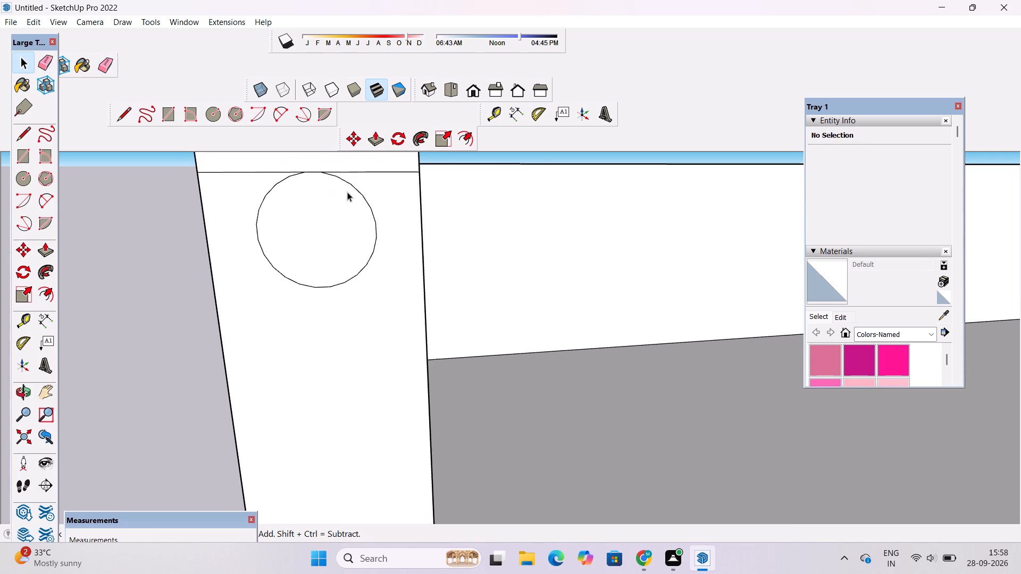
{"action": "left_click", "coordinate": [354, 185]}
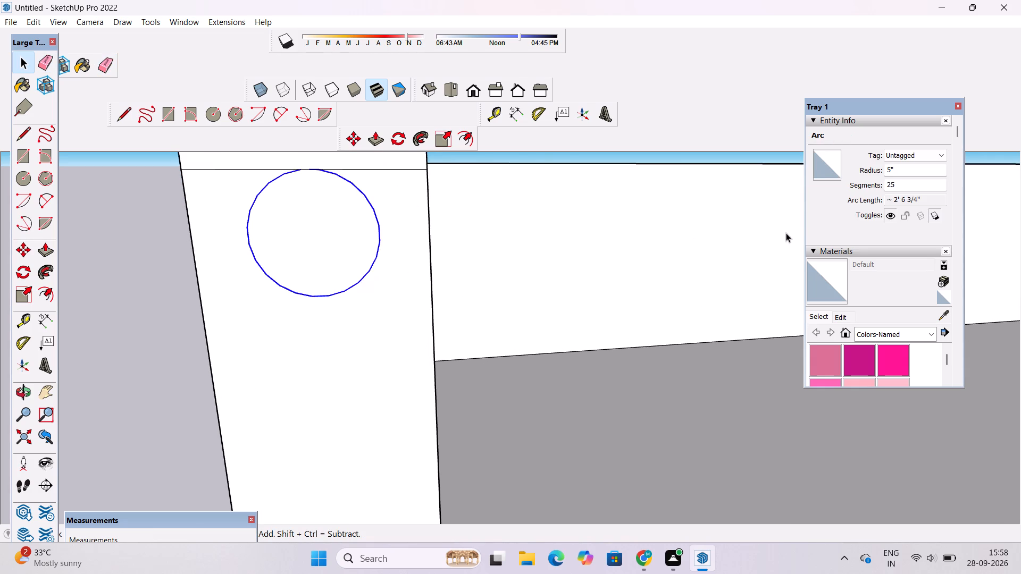
{"action": "left_click", "coordinate": [911, 188]}
{"action": "key", "text": "BackSpace"}
{"action": "key", "text": "BackSpace"}
{"action": "key", "text": "BackSpace"}
{"action": "key", "text": "BackSpace"}
{"action": "key", "text": "BackSpace"}
{"action": "type", "text": "60"}
{"action": "key", "text": "Return"}
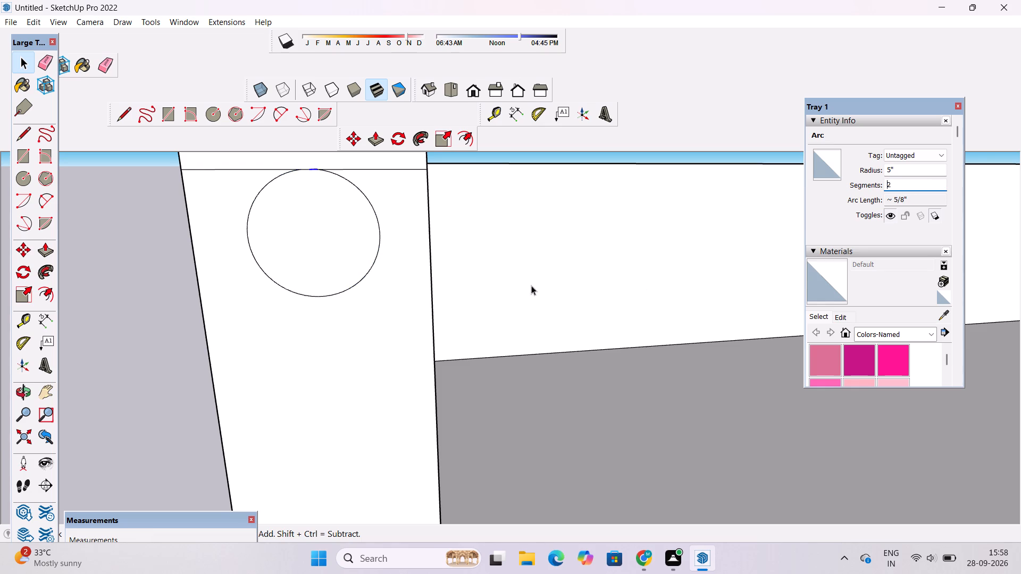
{"action": "scroll", "coordinate": [421, 273], "scroll_direction": "down", "scroll_amount": 1}
{"action": "scroll", "coordinate": [332, 172], "scroll_direction": "up", "scroll_amount": 11}
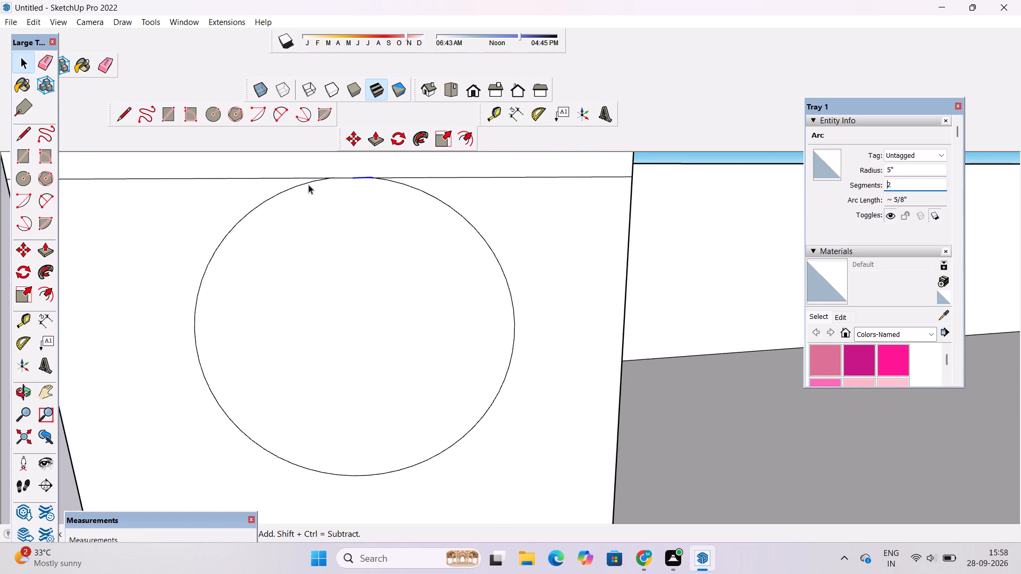
{"action": "scroll", "coordinate": [308, 184], "scroll_direction": "down", "scroll_amount": 12}
{"action": "left_click", "coordinate": [184, 233]}
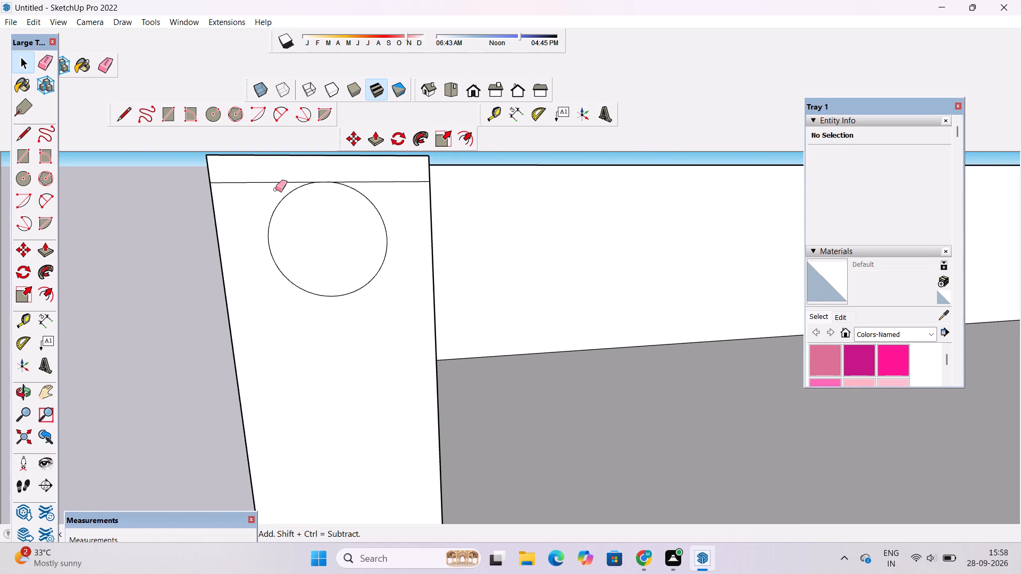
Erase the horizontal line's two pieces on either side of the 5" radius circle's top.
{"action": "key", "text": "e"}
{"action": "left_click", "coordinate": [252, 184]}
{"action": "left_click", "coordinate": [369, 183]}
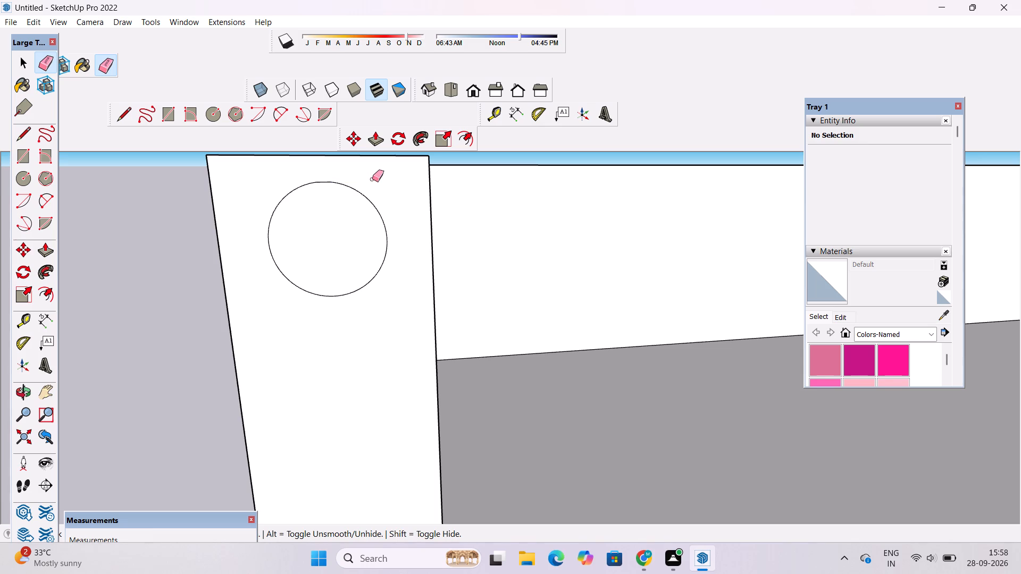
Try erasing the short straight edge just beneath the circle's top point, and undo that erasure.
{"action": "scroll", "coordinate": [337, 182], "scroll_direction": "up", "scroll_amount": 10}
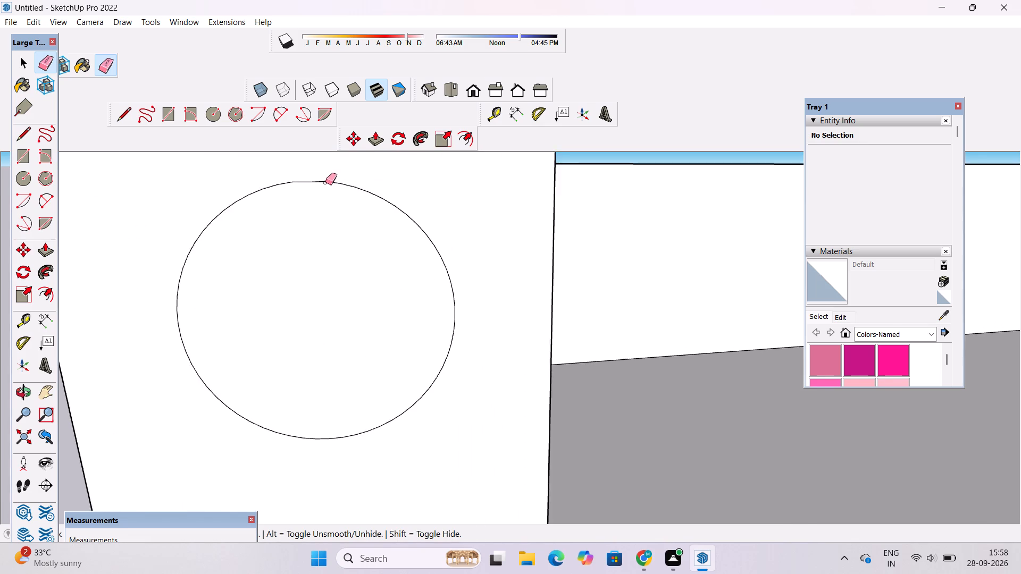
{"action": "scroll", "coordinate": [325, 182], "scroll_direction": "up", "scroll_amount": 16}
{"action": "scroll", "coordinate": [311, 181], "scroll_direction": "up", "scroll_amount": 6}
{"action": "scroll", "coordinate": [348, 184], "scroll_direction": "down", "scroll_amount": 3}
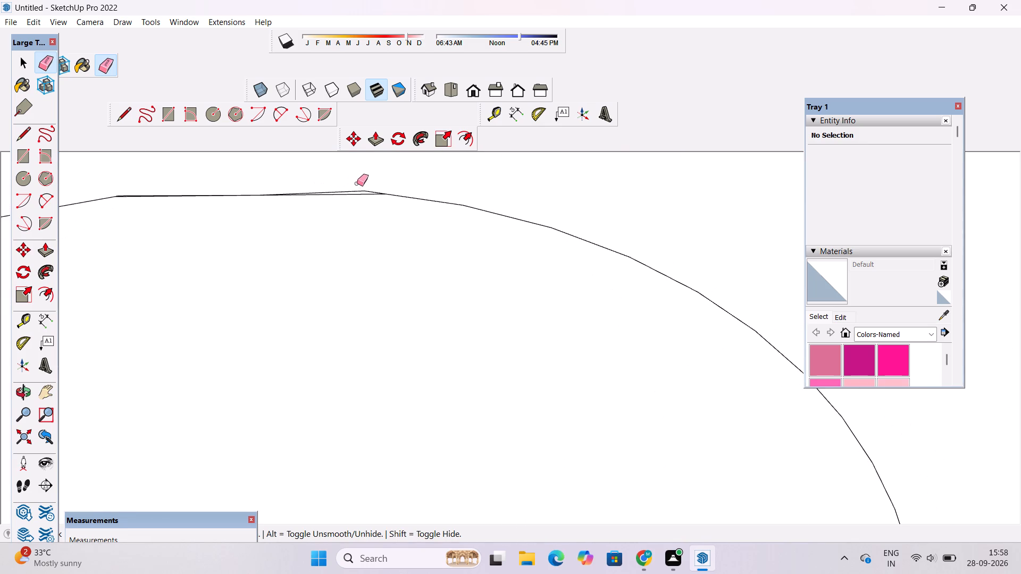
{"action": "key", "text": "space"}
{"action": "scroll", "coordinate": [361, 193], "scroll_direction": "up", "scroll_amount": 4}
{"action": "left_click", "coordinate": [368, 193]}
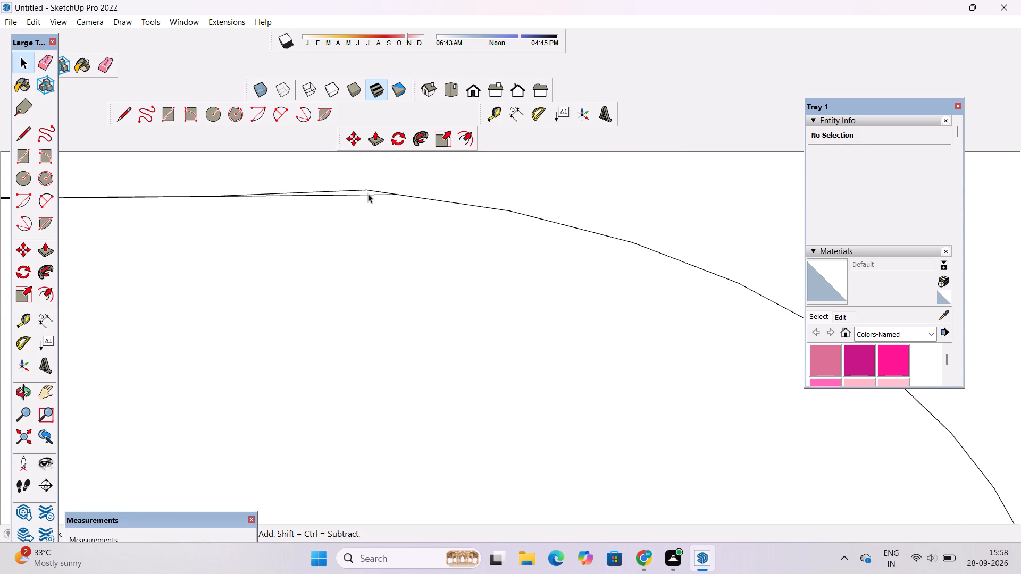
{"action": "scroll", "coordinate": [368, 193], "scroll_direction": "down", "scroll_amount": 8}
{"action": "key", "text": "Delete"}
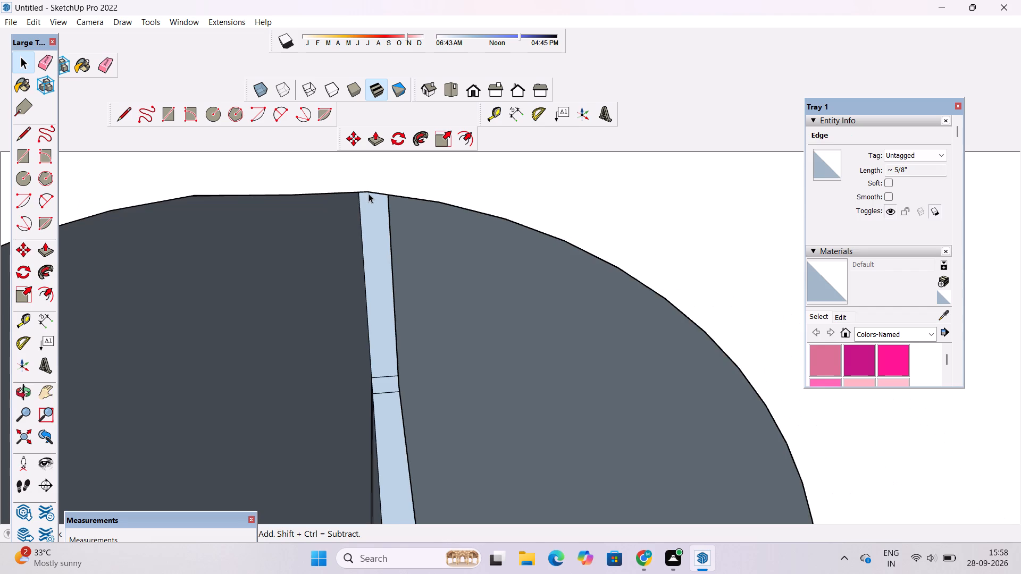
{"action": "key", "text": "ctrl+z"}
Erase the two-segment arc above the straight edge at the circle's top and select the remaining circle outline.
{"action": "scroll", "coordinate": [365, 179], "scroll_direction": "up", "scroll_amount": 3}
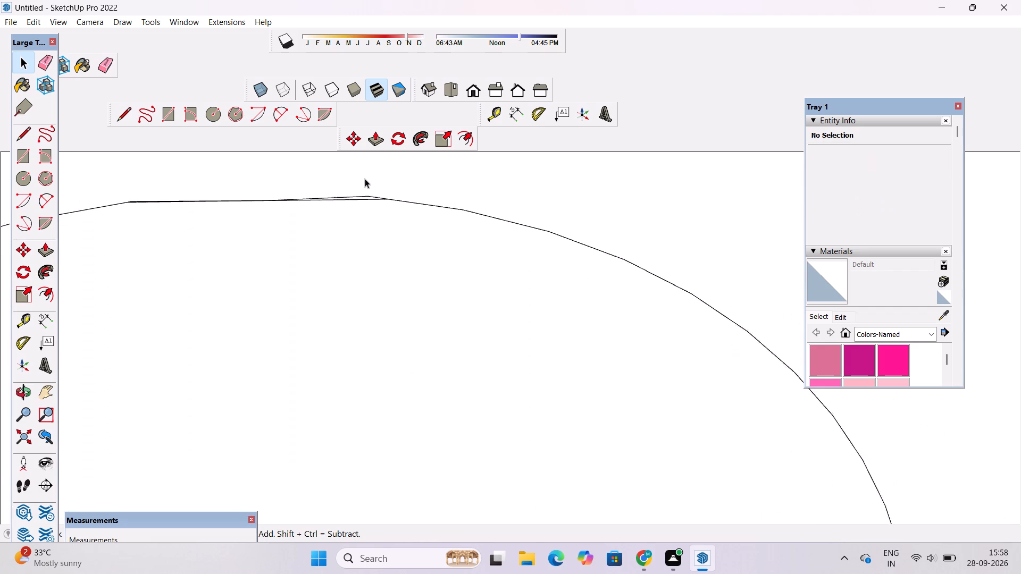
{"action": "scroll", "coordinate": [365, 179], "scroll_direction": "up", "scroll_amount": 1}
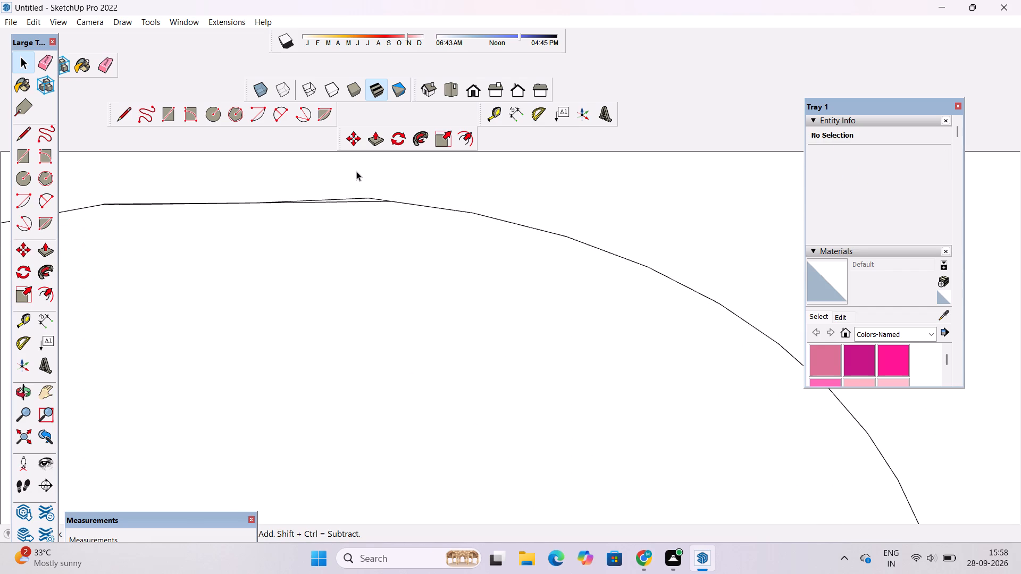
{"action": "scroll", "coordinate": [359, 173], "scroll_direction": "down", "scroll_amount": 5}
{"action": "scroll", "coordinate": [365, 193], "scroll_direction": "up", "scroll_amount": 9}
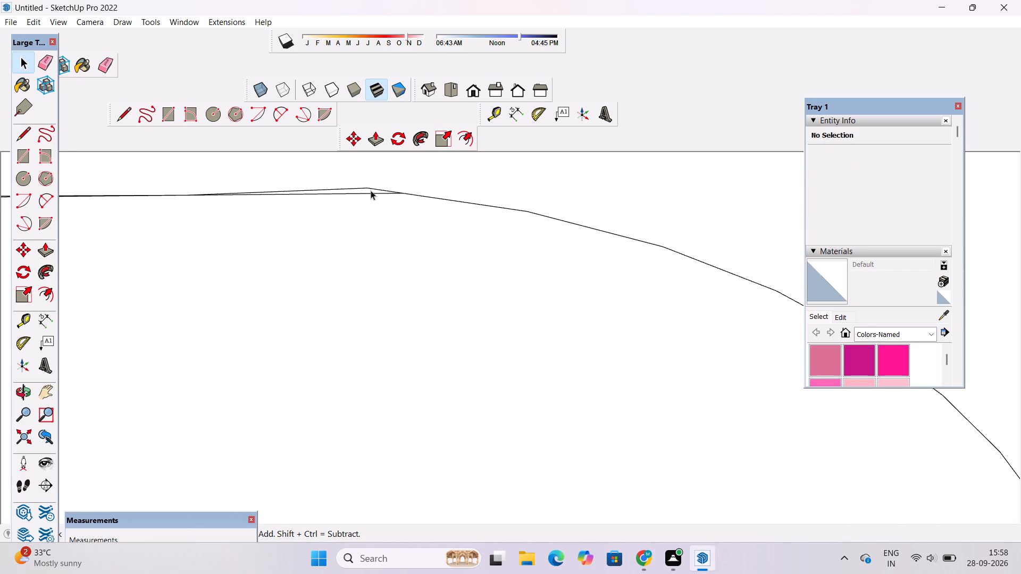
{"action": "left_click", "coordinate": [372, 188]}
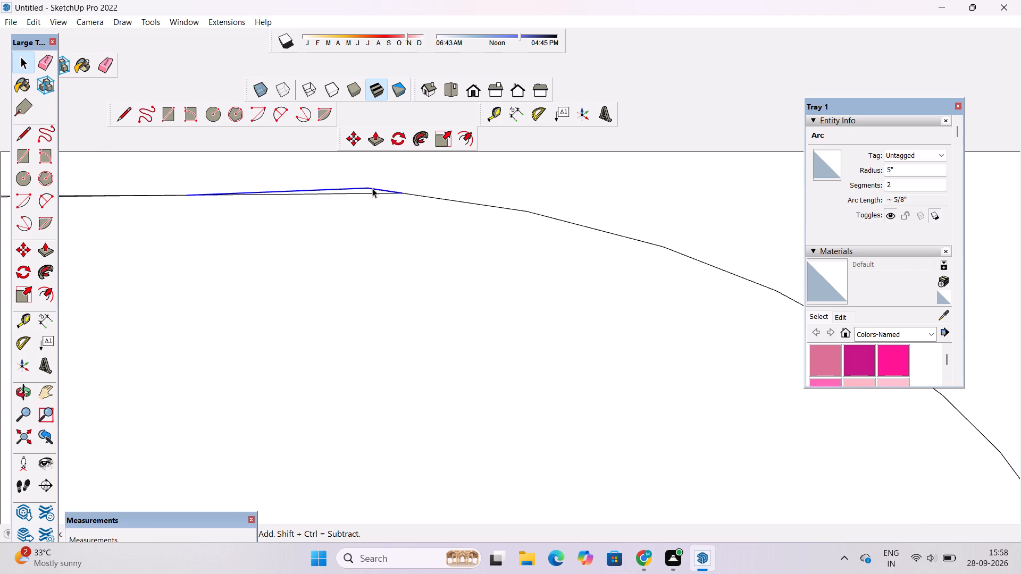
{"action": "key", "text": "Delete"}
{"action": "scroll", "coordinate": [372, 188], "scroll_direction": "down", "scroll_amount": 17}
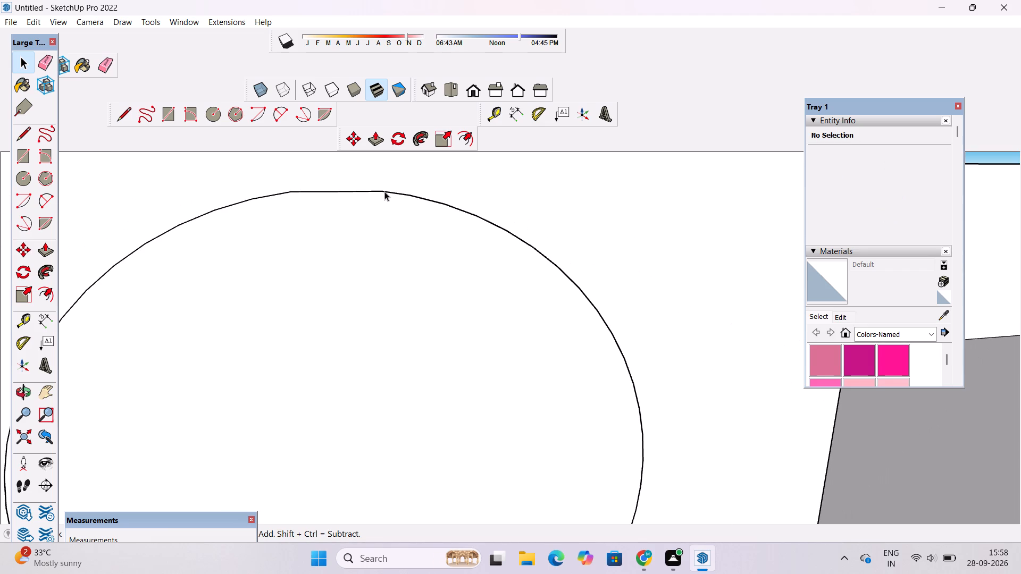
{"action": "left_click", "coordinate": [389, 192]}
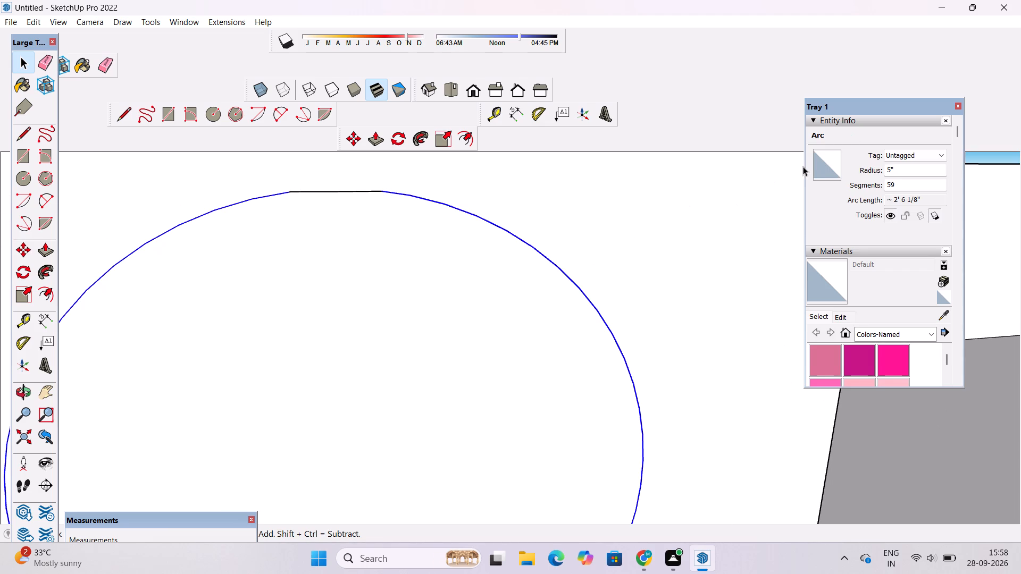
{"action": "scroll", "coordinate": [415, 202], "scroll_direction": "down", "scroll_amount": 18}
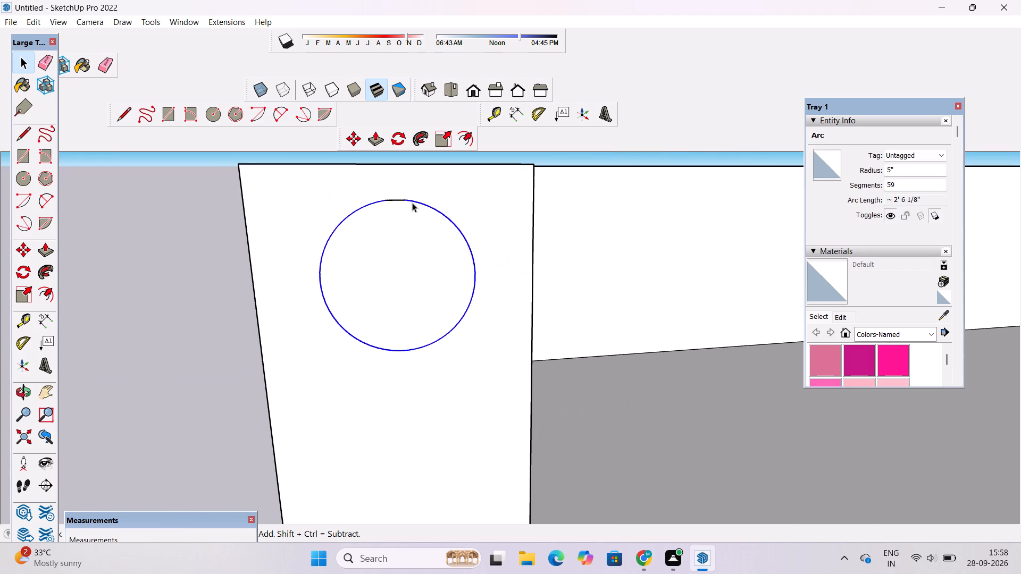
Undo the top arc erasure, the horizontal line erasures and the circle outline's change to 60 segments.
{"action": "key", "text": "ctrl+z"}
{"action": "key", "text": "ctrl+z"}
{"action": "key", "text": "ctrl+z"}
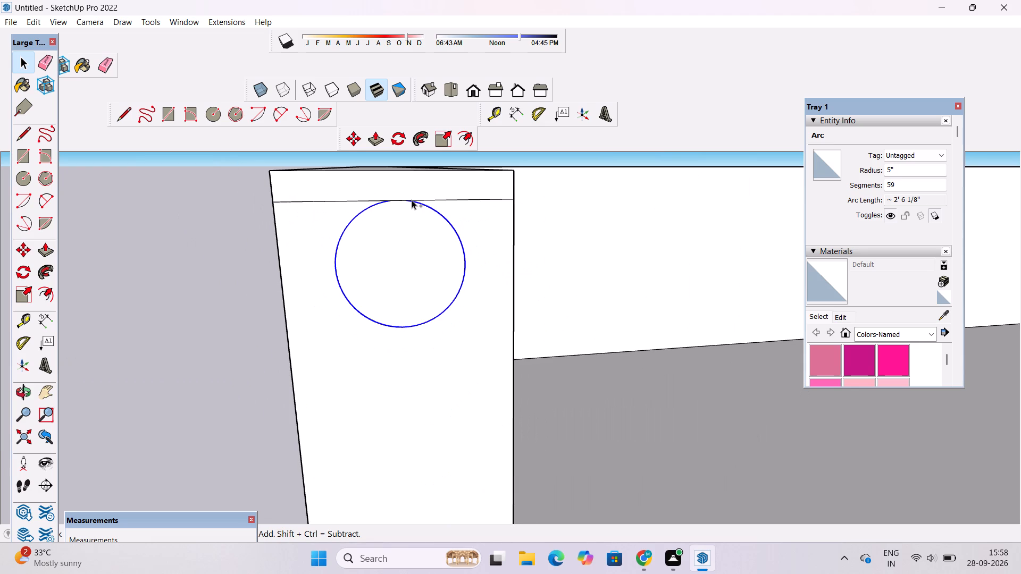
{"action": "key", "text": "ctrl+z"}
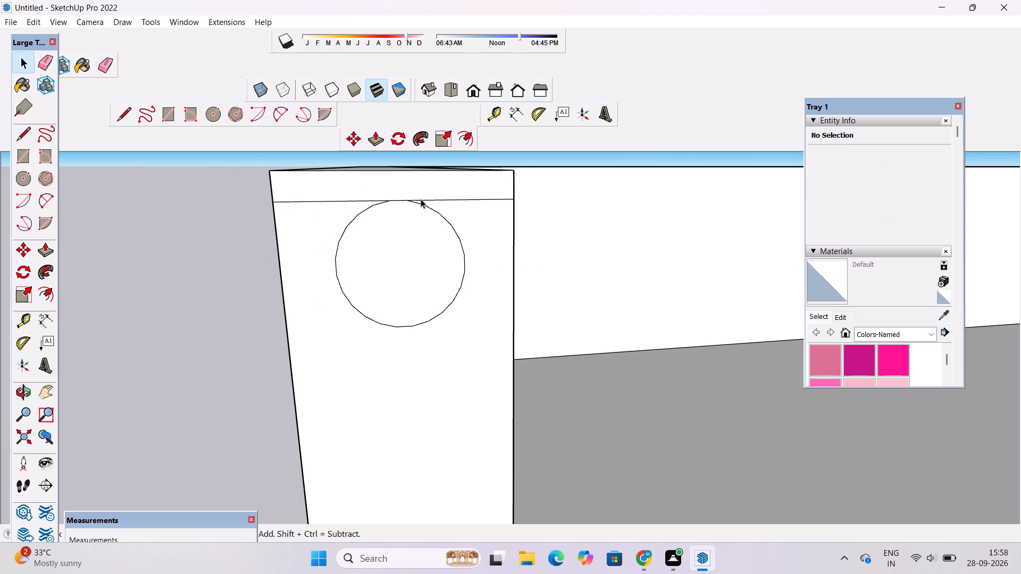
Erase the horizontal line's pieces on both sides of the coarse-segmented circle on the end face.
{"action": "left_click", "coordinate": [421, 199]}
{"action": "scroll", "coordinate": [421, 199], "scroll_direction": "up", "scroll_amount": 7}
{"action": "key", "text": "Delete"}
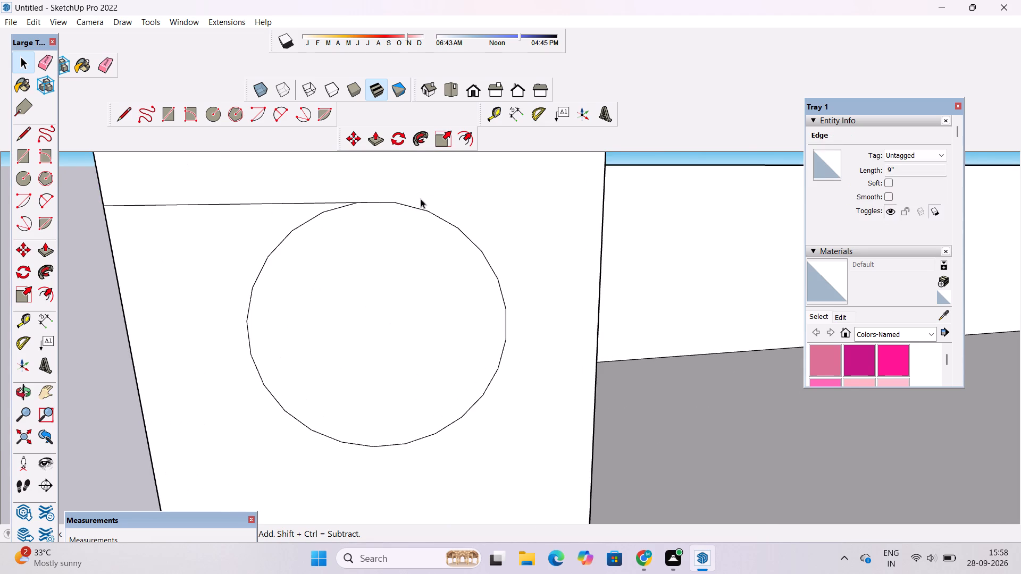
{"action": "scroll", "coordinate": [354, 202], "scroll_direction": "up", "scroll_amount": 9}
{"action": "left_click", "coordinate": [353, 202]}
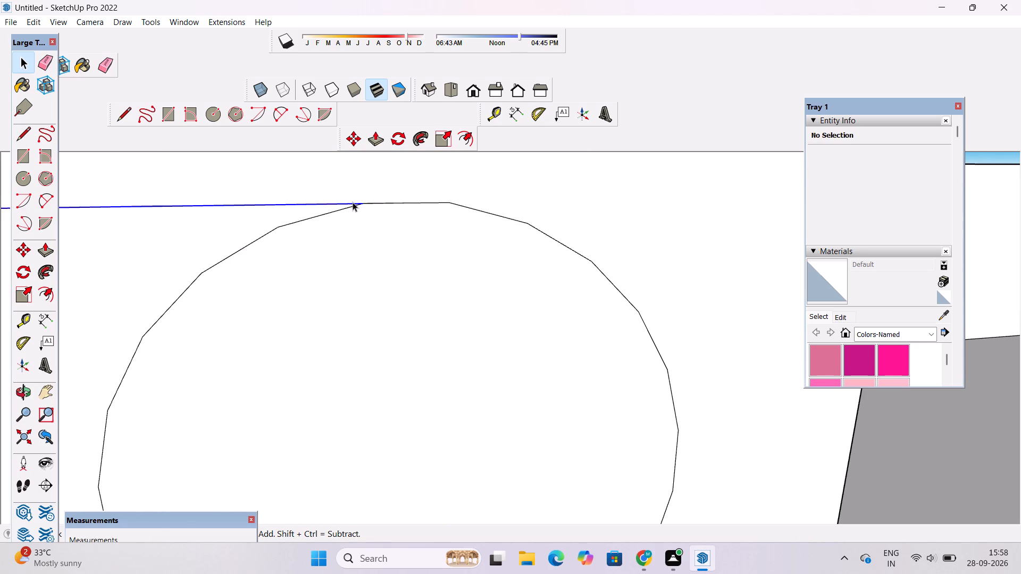
{"action": "key", "text": "Delete"}
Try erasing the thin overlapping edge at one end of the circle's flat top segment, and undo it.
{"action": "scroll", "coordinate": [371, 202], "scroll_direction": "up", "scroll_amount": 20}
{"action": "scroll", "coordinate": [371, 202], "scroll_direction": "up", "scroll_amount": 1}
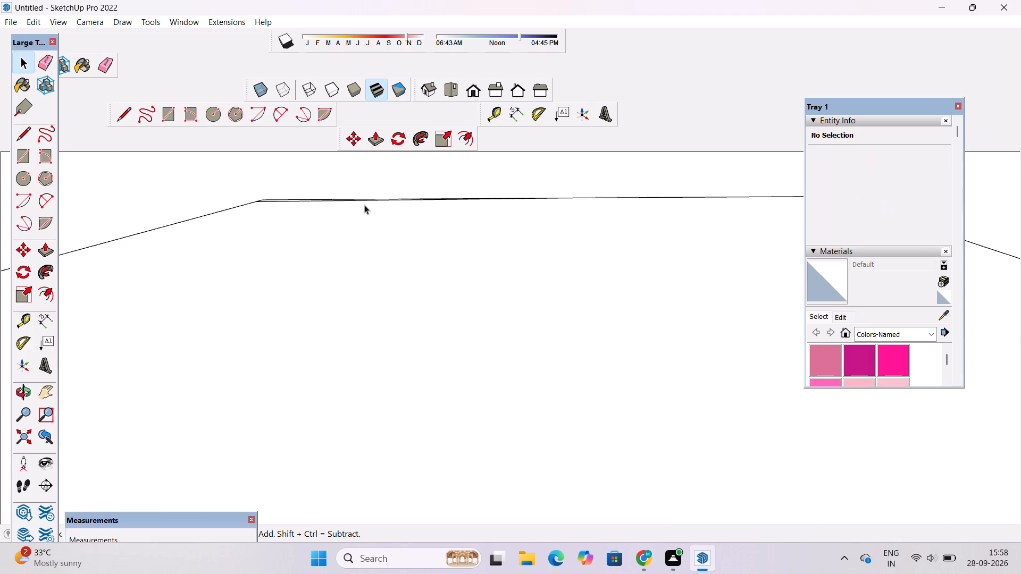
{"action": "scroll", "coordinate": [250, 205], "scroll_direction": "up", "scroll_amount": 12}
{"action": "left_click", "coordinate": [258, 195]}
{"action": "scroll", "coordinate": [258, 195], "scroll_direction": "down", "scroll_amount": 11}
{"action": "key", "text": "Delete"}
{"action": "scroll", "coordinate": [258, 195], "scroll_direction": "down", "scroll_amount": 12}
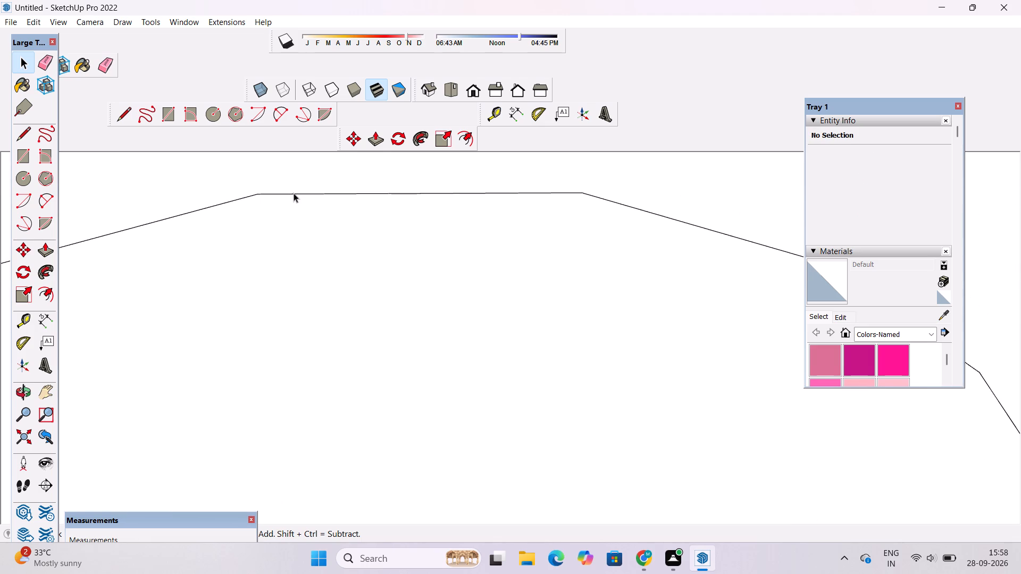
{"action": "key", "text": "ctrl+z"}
Examine both ends of the circle's flat top segment for overlapping edges.
{"action": "scroll", "coordinate": [294, 193], "scroll_direction": "up", "scroll_amount": 12}
{"action": "scroll", "coordinate": [173, 205], "scroll_direction": "up", "scroll_amount": 6}
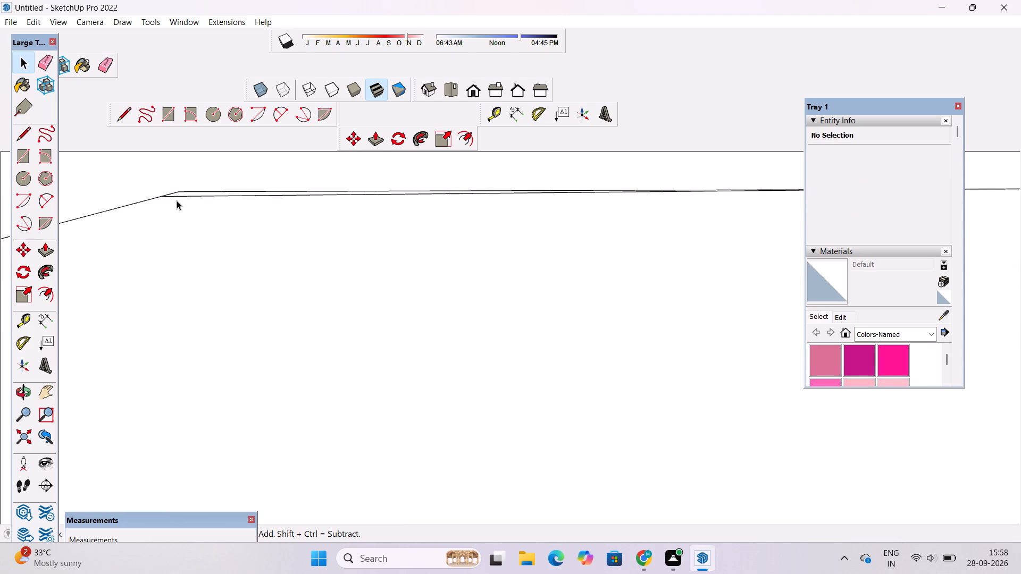
{"action": "scroll", "coordinate": [177, 200], "scroll_direction": "up", "scroll_amount": 6}
{"action": "scroll", "coordinate": [177, 199], "scroll_direction": "down", "scroll_amount": 13}
{"action": "scroll", "coordinate": [354, 200], "scroll_direction": "up", "scroll_amount": 5}
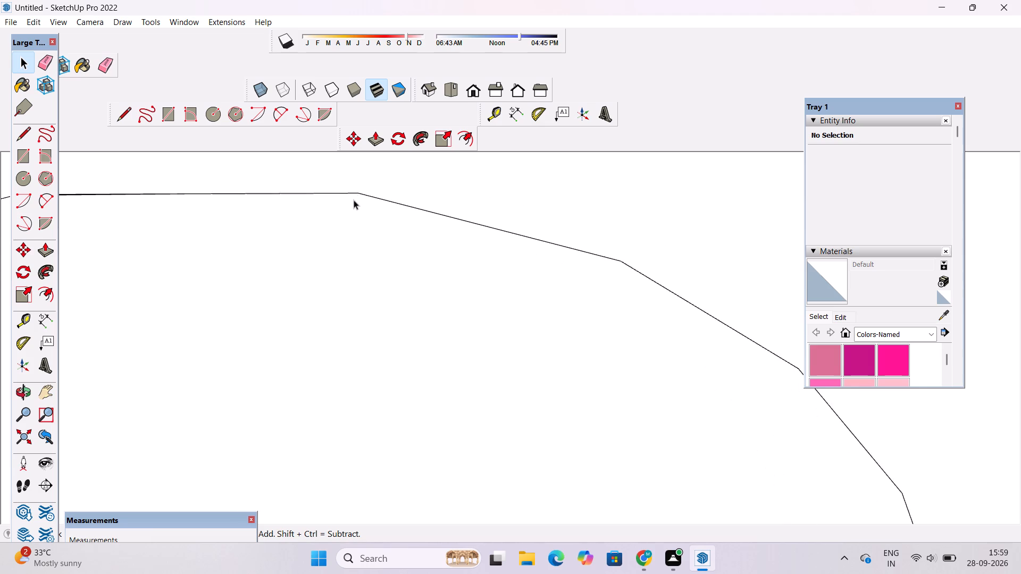
{"action": "scroll", "coordinate": [354, 200], "scroll_direction": "up", "scroll_amount": 20}
{"action": "scroll", "coordinate": [354, 200], "scroll_direction": "up", "scroll_amount": 4}
{"action": "scroll", "coordinate": [357, 193], "scroll_direction": "down", "scroll_amount": 8}
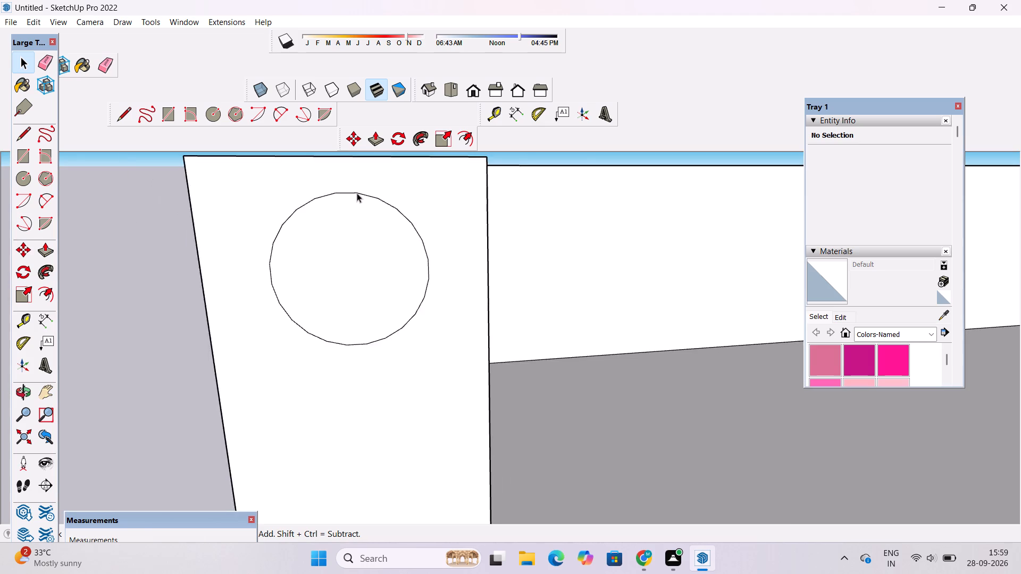
{"action": "scroll", "coordinate": [357, 193], "scroll_direction": "down", "scroll_amount": 10}
Examine the doubled edges along the circle's flat top segment on the wall's end face.
{"action": "key", "text": "o"}
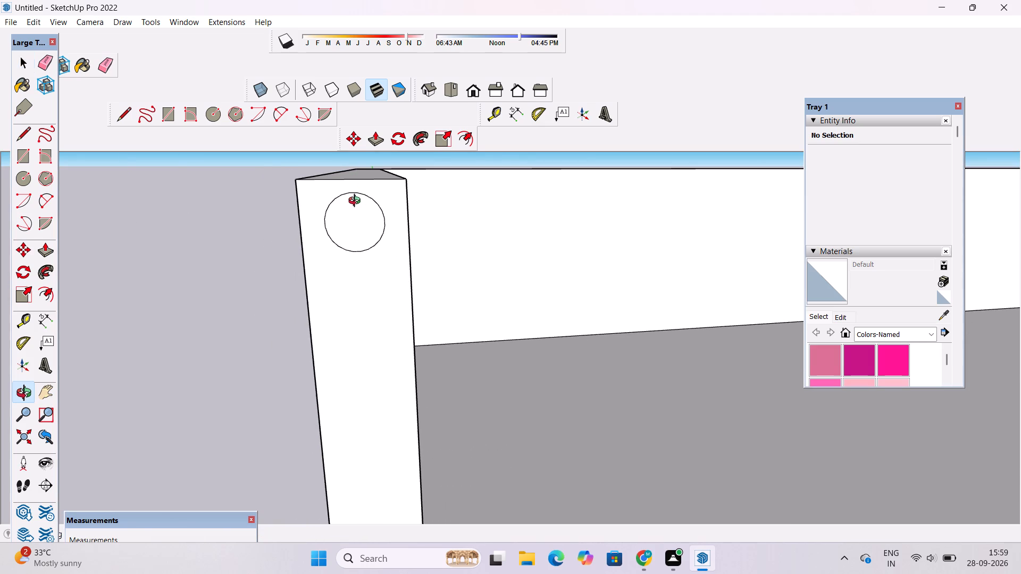
{"action": "left_click_drag", "start_coordinate": [355, 200], "coordinate": [420, 275], "text": "shift"}
{"action": "scroll", "coordinate": [401, 276], "scroll_direction": "up", "scroll_amount": 8}
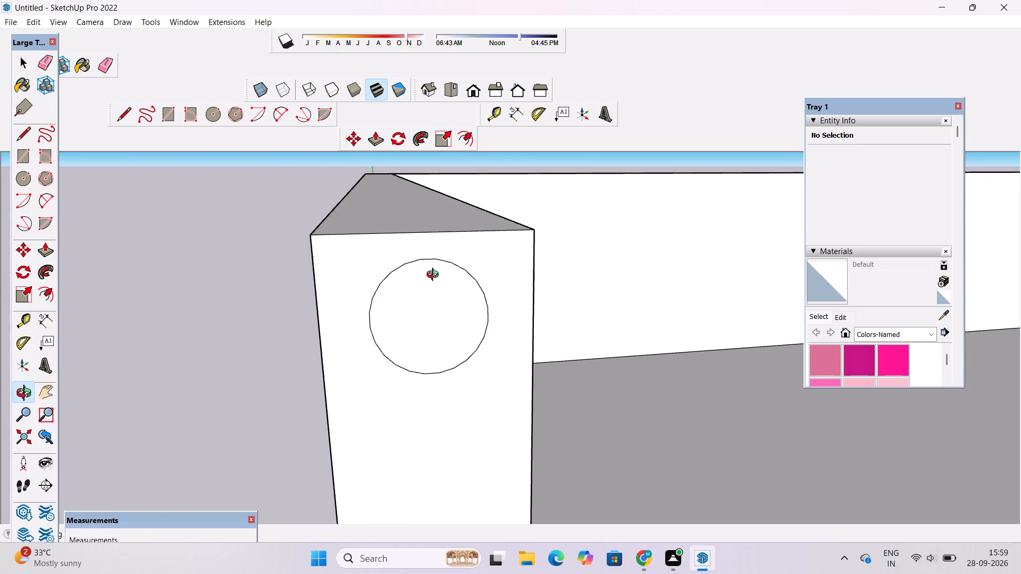
{"action": "scroll", "coordinate": [435, 276], "scroll_direction": "up", "scroll_amount": 9}
{"action": "left_click_drag", "start_coordinate": [430, 246], "coordinate": [419, 265], "text": "shift"}
{"action": "scroll", "coordinate": [385, 286], "scroll_direction": "up", "scroll_amount": 2}
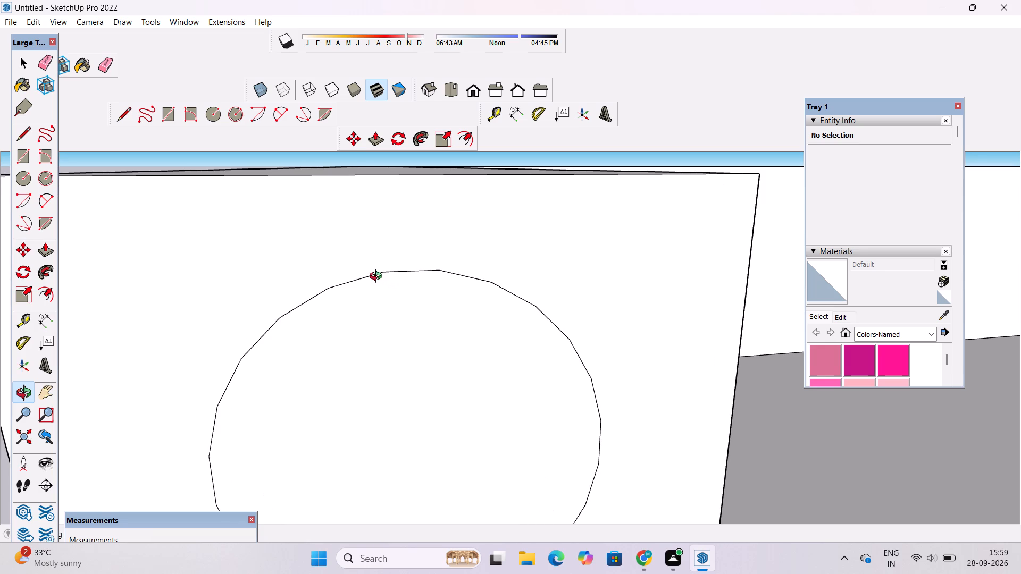
{"action": "scroll", "coordinate": [386, 274], "scroll_direction": "up", "scroll_amount": 20}
{"action": "scroll", "coordinate": [386, 274], "scroll_direction": "up", "scroll_amount": 5}
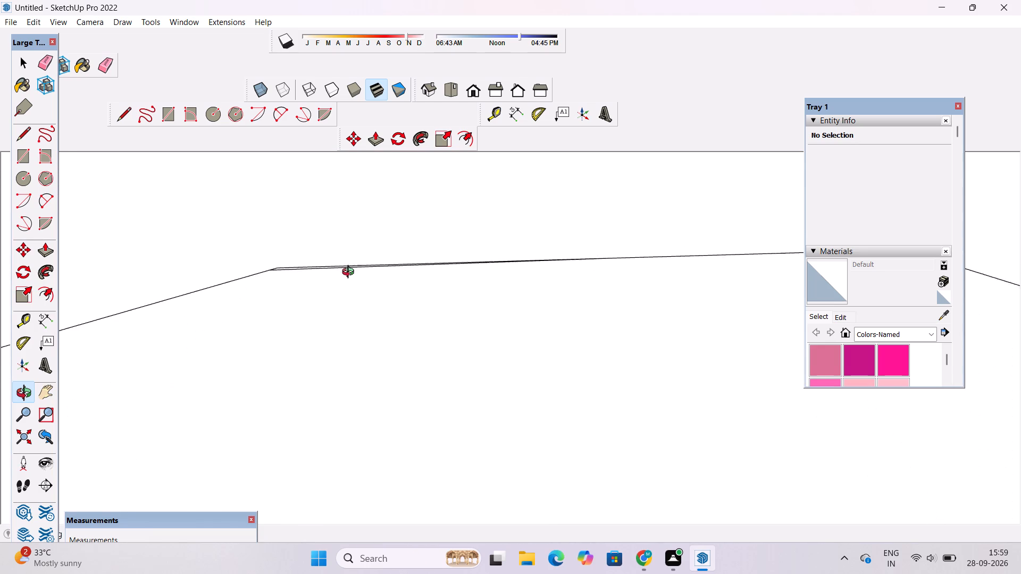
{"action": "scroll", "coordinate": [350, 273], "scroll_direction": "up", "scroll_amount": 2}
{"action": "scroll", "coordinate": [306, 273], "scroll_direction": "up", "scroll_amount": 4}
{"action": "left_click_drag", "start_coordinate": [296, 274], "coordinate": [273, 290], "text": "shift"}
{"action": "scroll", "coordinate": [269, 288], "scroll_direction": "down", "scroll_amount": 6}
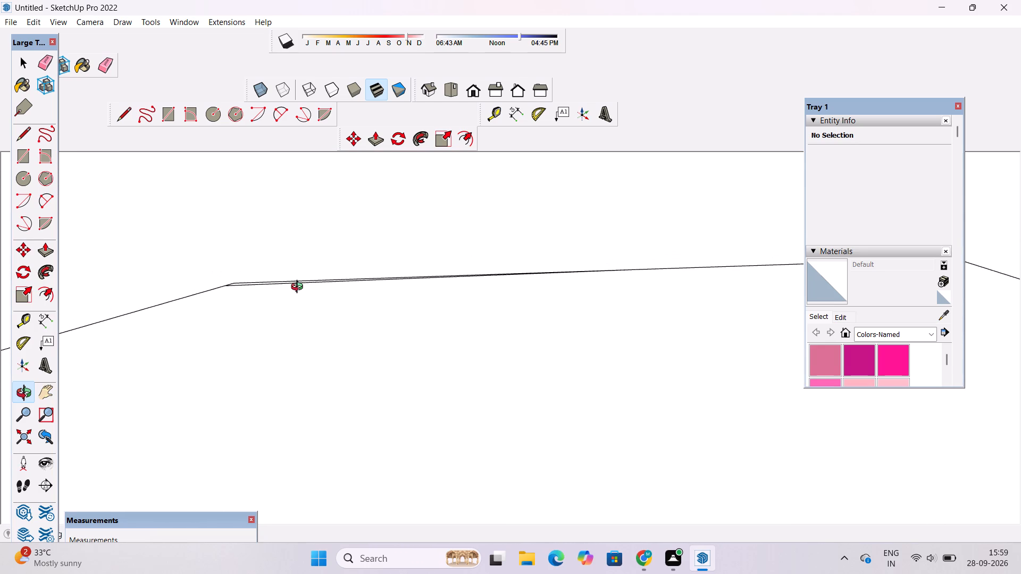
{"action": "scroll", "coordinate": [299, 288], "scroll_direction": "up", "scroll_amount": 5}
{"action": "left_click_drag", "start_coordinate": [300, 286], "coordinate": [322, 276], "text": "shift"}
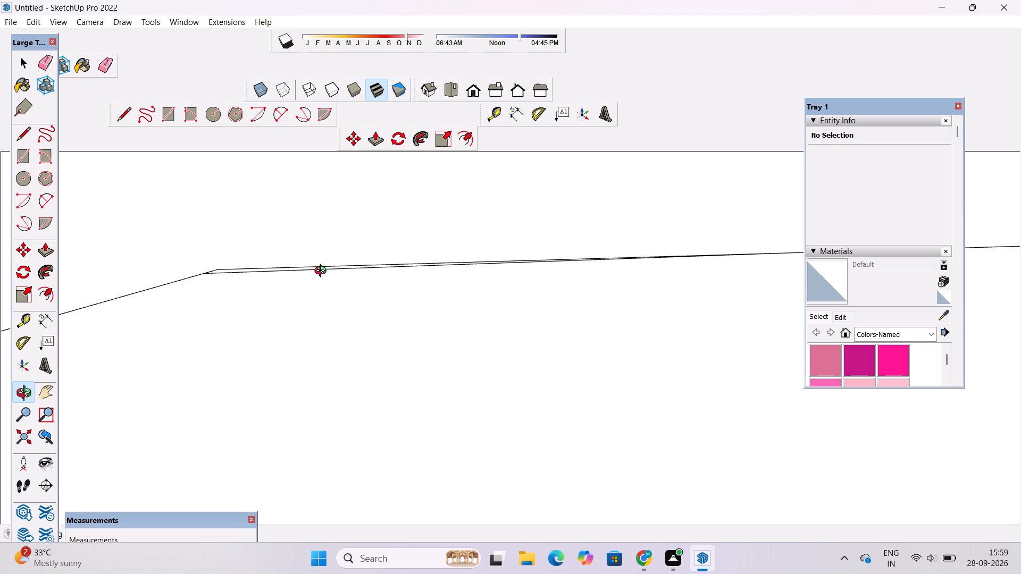
{"action": "left_click_drag", "start_coordinate": [323, 270], "coordinate": [331, 260], "text": "shift"}
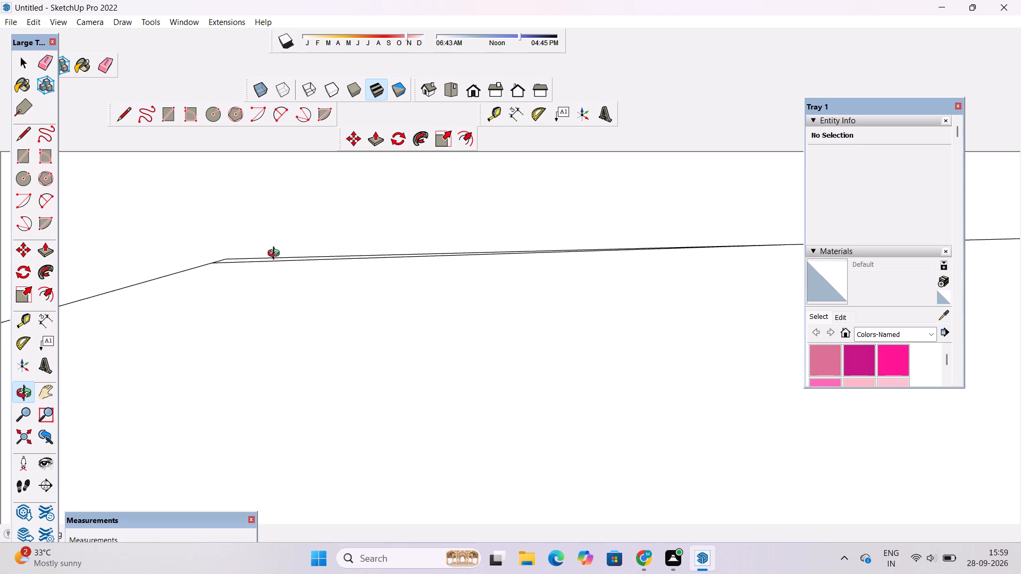
{"action": "scroll", "coordinate": [242, 266], "scroll_direction": "up", "scroll_amount": 1}
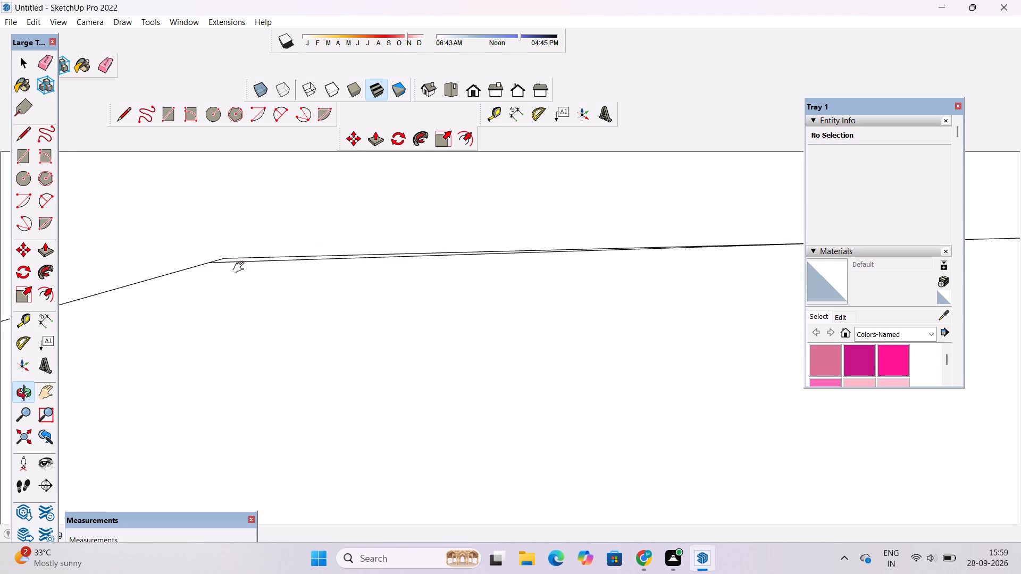
{"action": "scroll", "coordinate": [241, 267], "scroll_direction": "up", "scroll_amount": 3, "text": "shift"}
Erase the thin overlapping edge beneath the circle's flat top segment.
{"action": "key", "text": "e"}
{"action": "scroll", "coordinate": [212, 266], "scroll_direction": "up", "scroll_amount": 3}
{"action": "scroll", "coordinate": [212, 263], "scroll_direction": "down", "scroll_amount": 4}
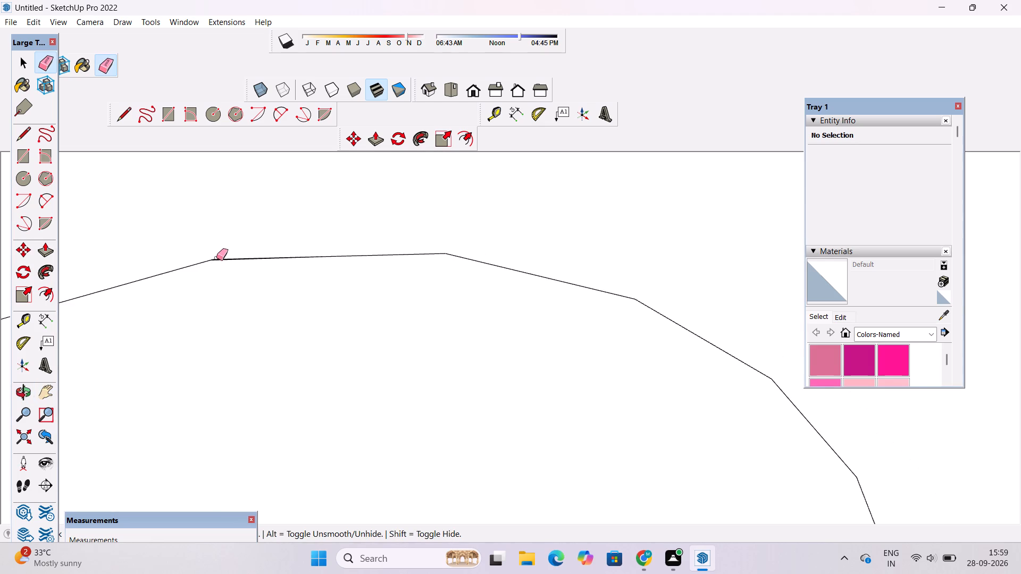
{"action": "scroll", "coordinate": [216, 258], "scroll_direction": "up", "scroll_amount": 20}
{"action": "scroll", "coordinate": [216, 258], "scroll_direction": "up", "scroll_amount": 5}
{"action": "scroll", "coordinate": [216, 263], "scroll_direction": "down", "scroll_amount": 3}
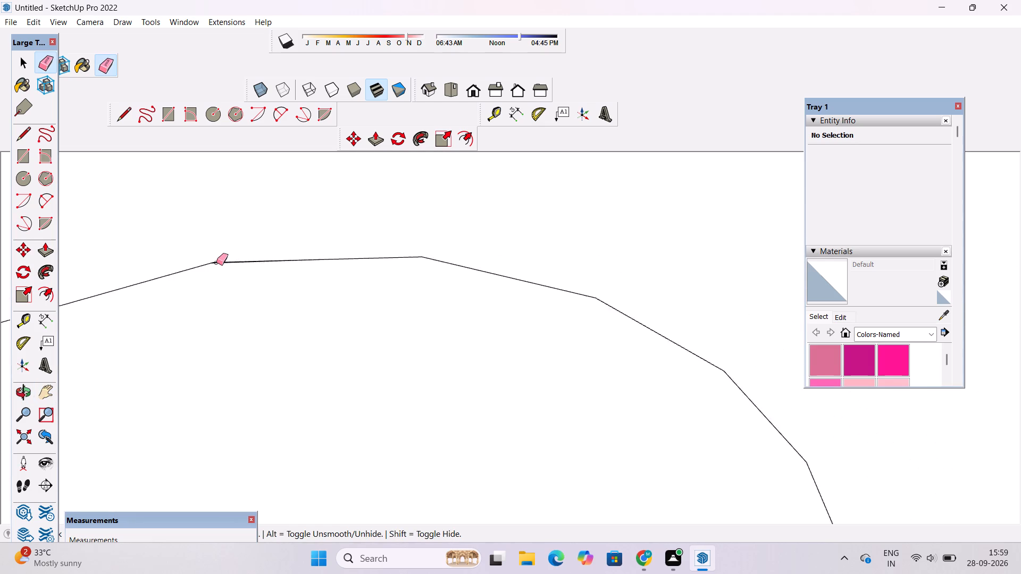
{"action": "scroll", "coordinate": [228, 273], "scroll_direction": "up", "scroll_amount": 3}
{"action": "scroll", "coordinate": [348, 248], "scroll_direction": "up", "scroll_amount": 9}
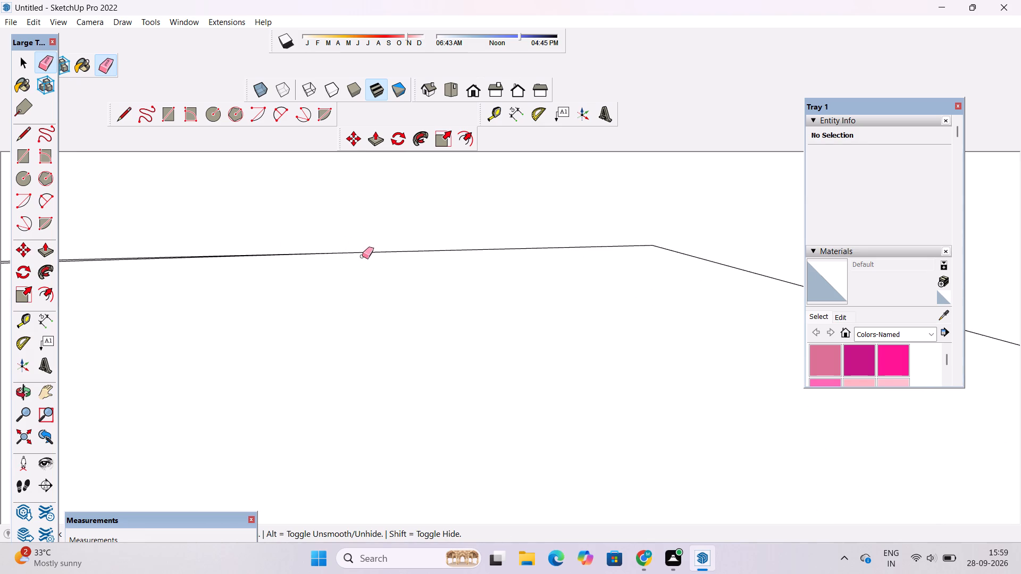
{"action": "key", "text": "l"}
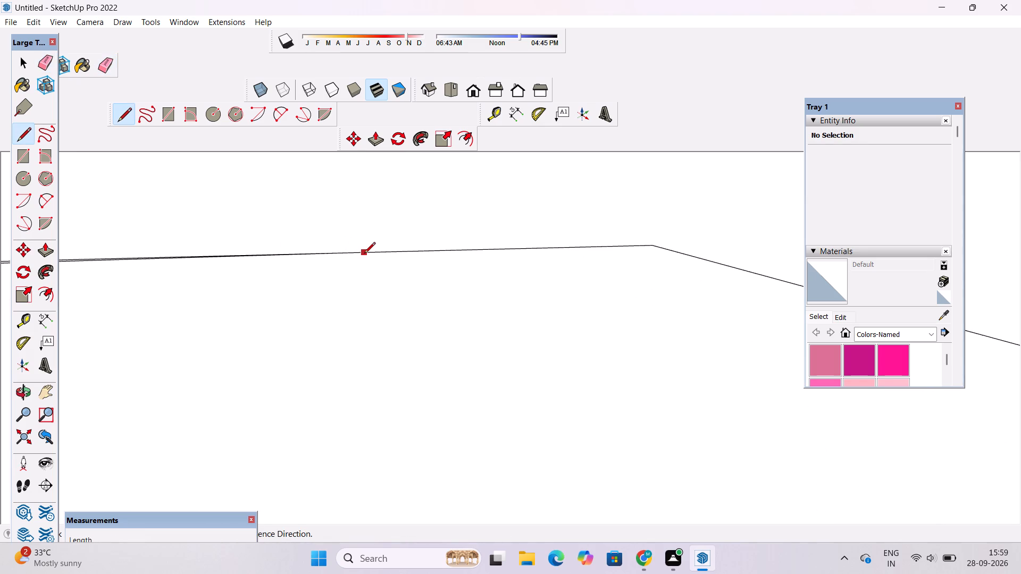
{"action": "key", "text": "o"}
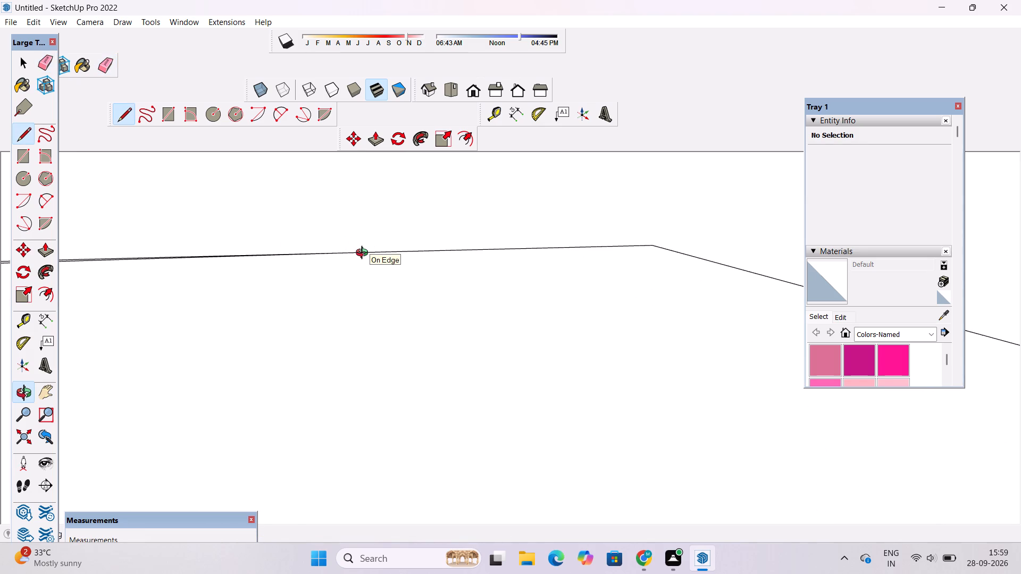
{"action": "left_click_drag", "start_coordinate": [332, 283], "coordinate": [610, 312], "text": "shift"}
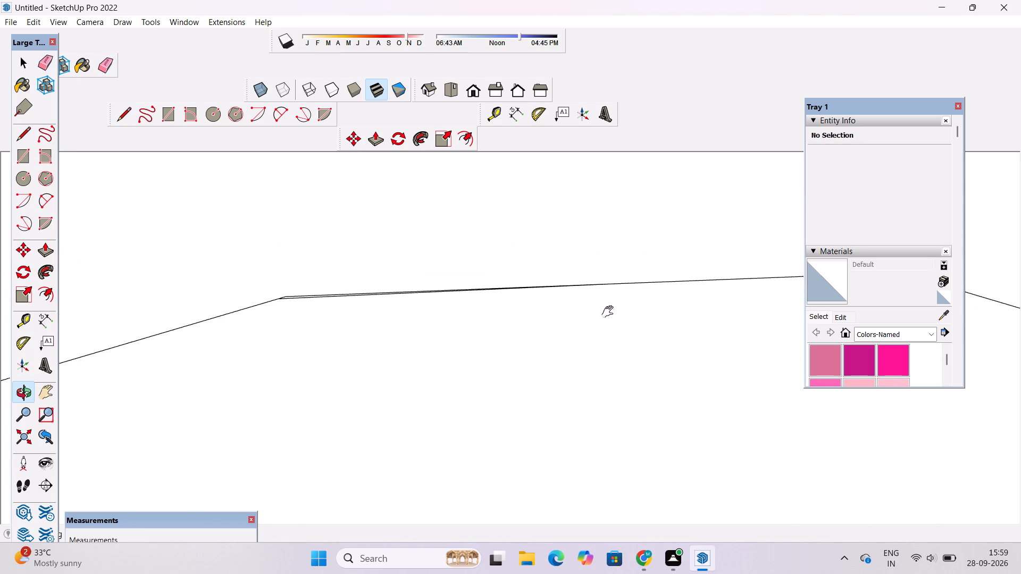
{"action": "left_click_drag", "start_coordinate": [610, 312], "coordinate": [612, 308], "text": "shift"}
{"action": "scroll", "coordinate": [300, 298], "scroll_direction": "up", "scroll_amount": 14}
{"action": "scroll", "coordinate": [285, 290], "scroll_direction": "down", "scroll_amount": 3}
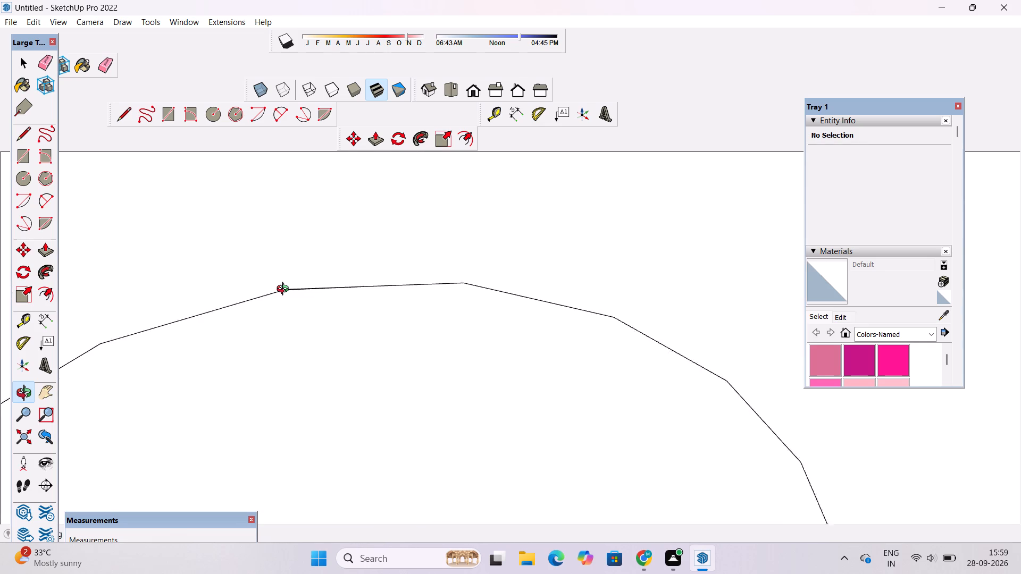
{"action": "scroll", "coordinate": [285, 290], "scroll_direction": "down", "scroll_amount": 2}
{"action": "scroll", "coordinate": [285, 290], "scroll_direction": "up", "scroll_amount": 16}
{"action": "scroll", "coordinate": [292, 286], "scroll_direction": "up", "scroll_amount": 5}
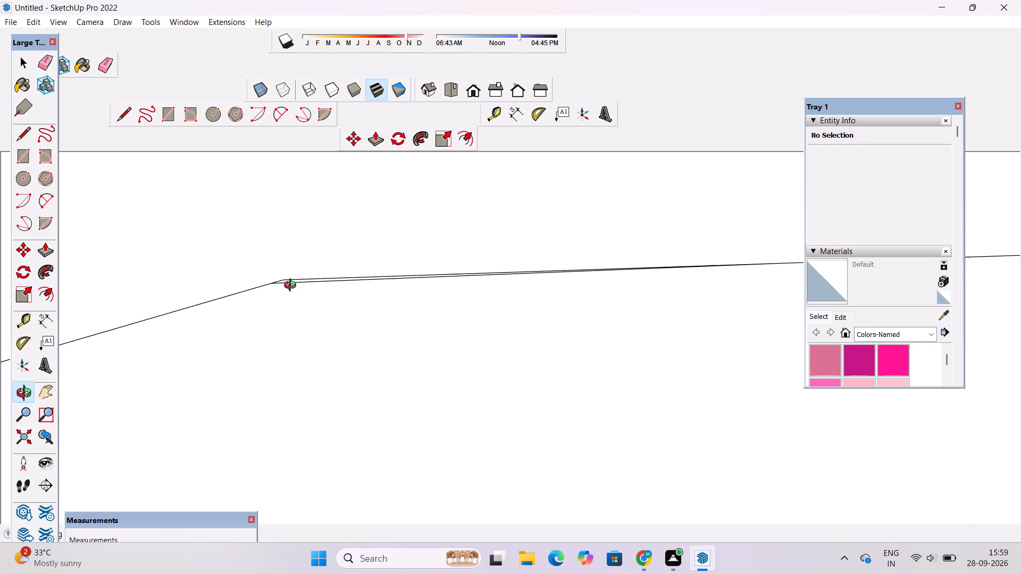
{"action": "key", "text": "e"}
{"action": "scroll", "coordinate": [292, 286], "scroll_direction": "up", "scroll_amount": 4}
{"action": "left_click", "coordinate": [297, 280]}
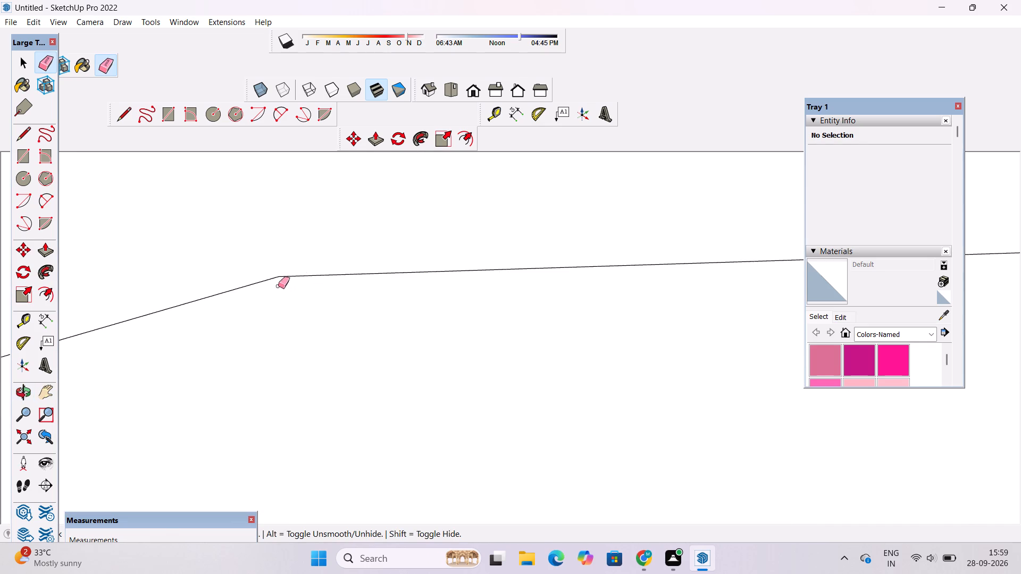
{"action": "scroll", "coordinate": [246, 287], "scroll_direction": "down", "scroll_amount": 20}
{"action": "scroll", "coordinate": [246, 287], "scroll_direction": "down", "scroll_amount": 14}
Set the 5" radius circle on the end face to 60 segments and deselect it.
{"action": "key", "text": "space"}
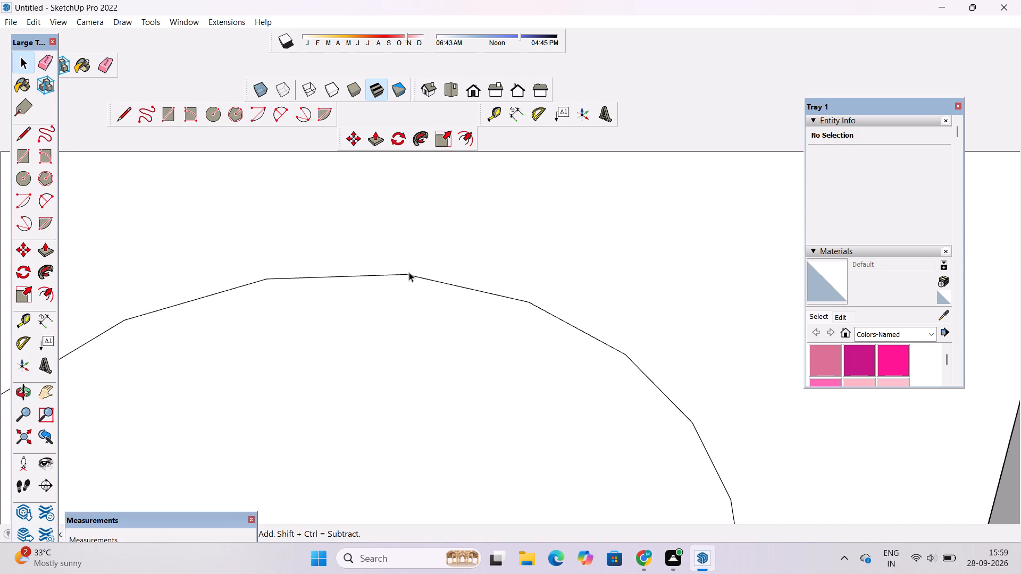
{"action": "left_click", "coordinate": [406, 274]}
{"action": "scroll", "coordinate": [496, 274], "scroll_direction": "down", "scroll_amount": 14}
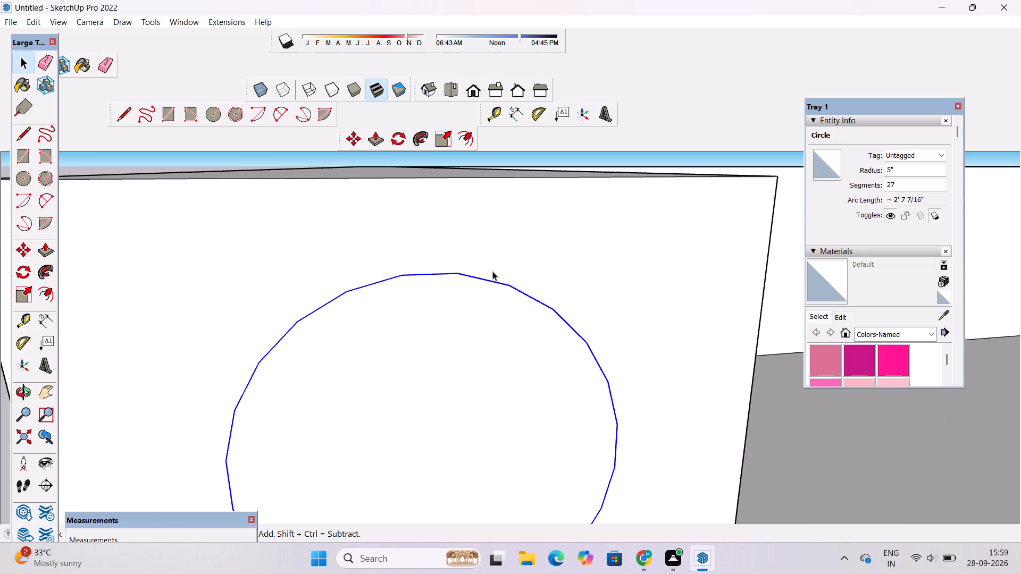
{"action": "scroll", "coordinate": [492, 271], "scroll_direction": "down", "scroll_amount": 4}
{"action": "left_click", "coordinate": [902, 185]}
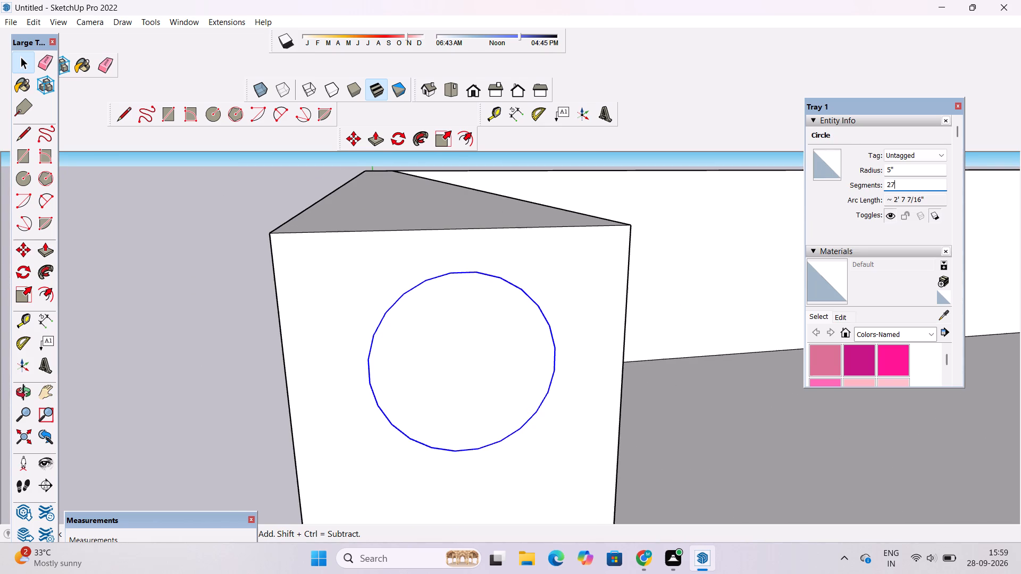
{"action": "key", "text": "BackSpace"}
{"action": "key", "text": "BackSpace"}
{"action": "key", "text": "BackSpace"}
{"action": "key", "text": "BackSpace"}
{"action": "key", "text": "BackSpace"}
{"action": "key", "text": "BackSpace"}
{"action": "key", "text": "BackSpace"}
{"action": "key", "text": "BackSpace"}
{"action": "key", "text": "BackSpace"}
{"action": "key", "text": "BackSpace"}
{"action": "key", "text": "BackSpace"}
{"action": "key", "text": "BackSpace"}
{"action": "type", "text": "60"}
{"action": "key", "text": "Return"}
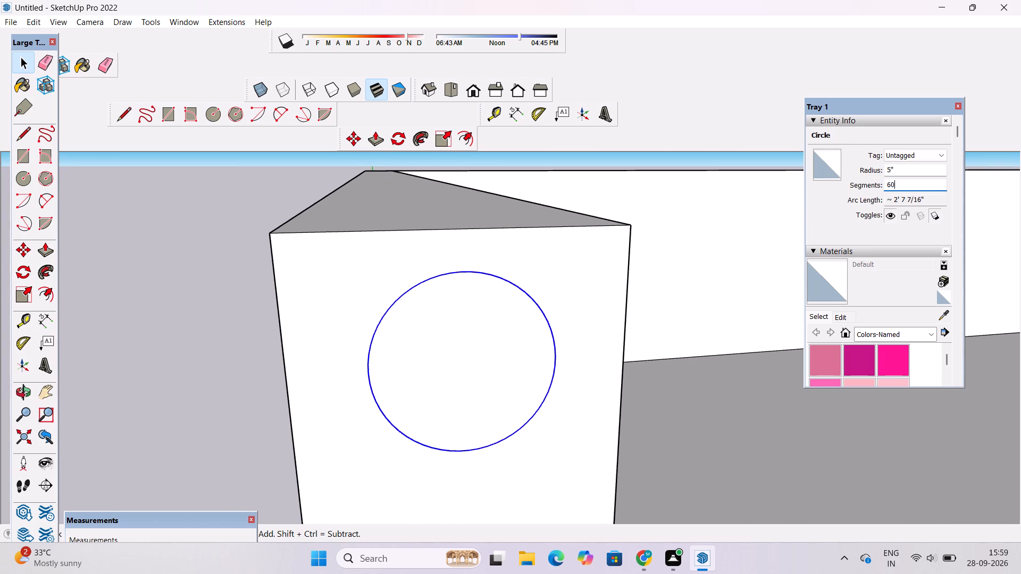
{"action": "key", "text": "l"}
{"action": "key", "text": "o"}
{"action": "scroll", "coordinate": [568, 215], "scroll_direction": "down", "scroll_amount": 6}
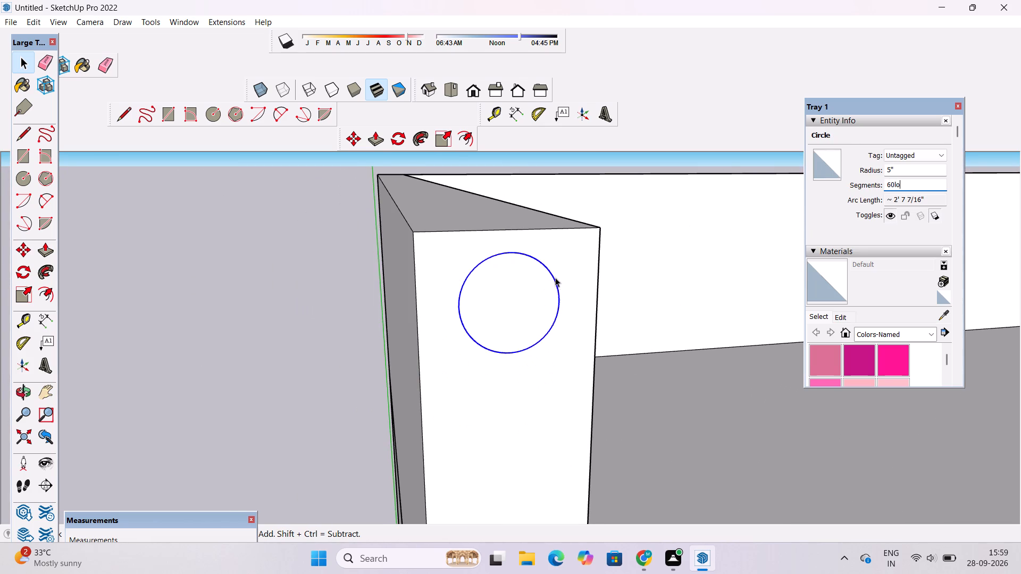
{"action": "key", "text": "o"}
{"action": "left_click", "coordinate": [291, 252]}
{"action": "scroll", "coordinate": [576, 240], "scroll_direction": "down", "scroll_amount": 2}
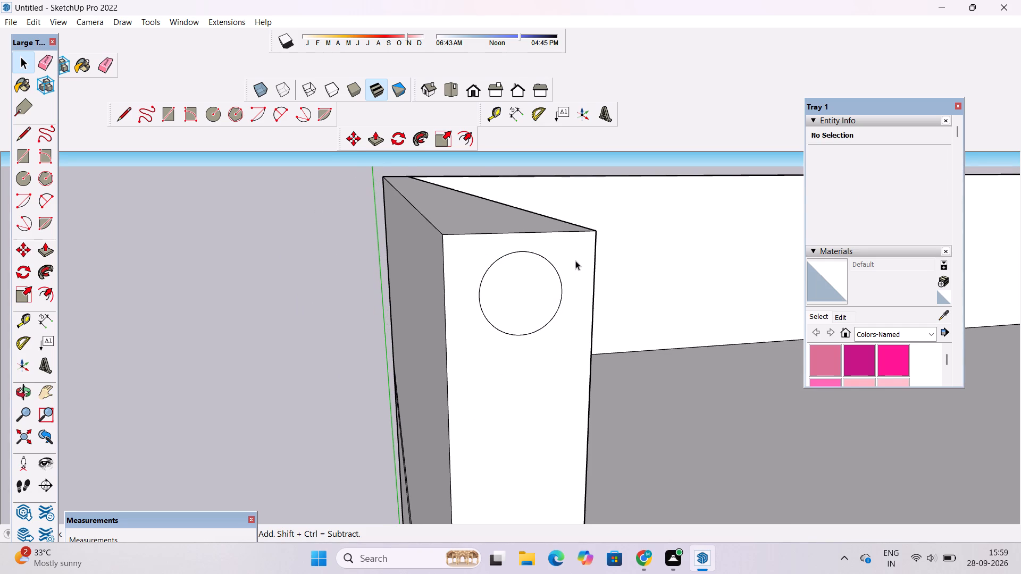
Examine the circle on the wall's end face in relation to the lines crossing the terrace's open front.
{"action": "key", "text": "o"}
{"action": "scroll", "coordinate": [575, 260], "scroll_direction": "down", "scroll_amount": 5}
{"action": "left_click_drag", "start_coordinate": [579, 288], "coordinate": [504, 261]}
{"action": "left_click_drag", "start_coordinate": [524, 291], "coordinate": [447, 241]}
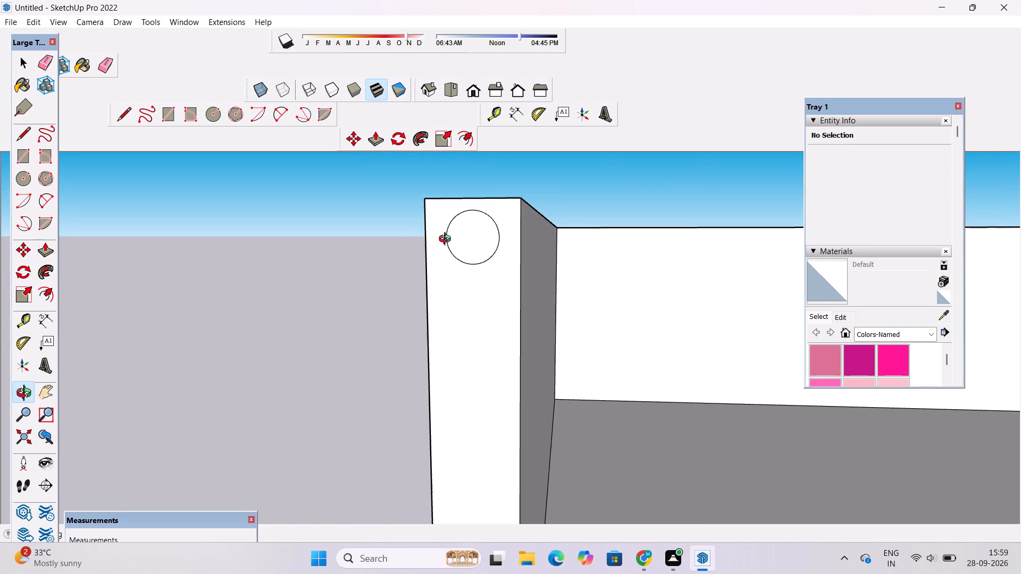
{"action": "scroll", "coordinate": [447, 240], "scroll_direction": "down", "scroll_amount": 3}
{"action": "left_click_drag", "start_coordinate": [450, 273], "coordinate": [470, 288]}
{"action": "left_click_drag", "start_coordinate": [475, 295], "coordinate": [478, 250], "text": "shift"}
{"action": "scroll", "coordinate": [477, 249], "scroll_direction": "down", "scroll_amount": 4}
{"action": "left_click_drag", "start_coordinate": [473, 269], "coordinate": [479, 290]}
{"action": "left_click_drag", "start_coordinate": [486, 296], "coordinate": [495, 297]}
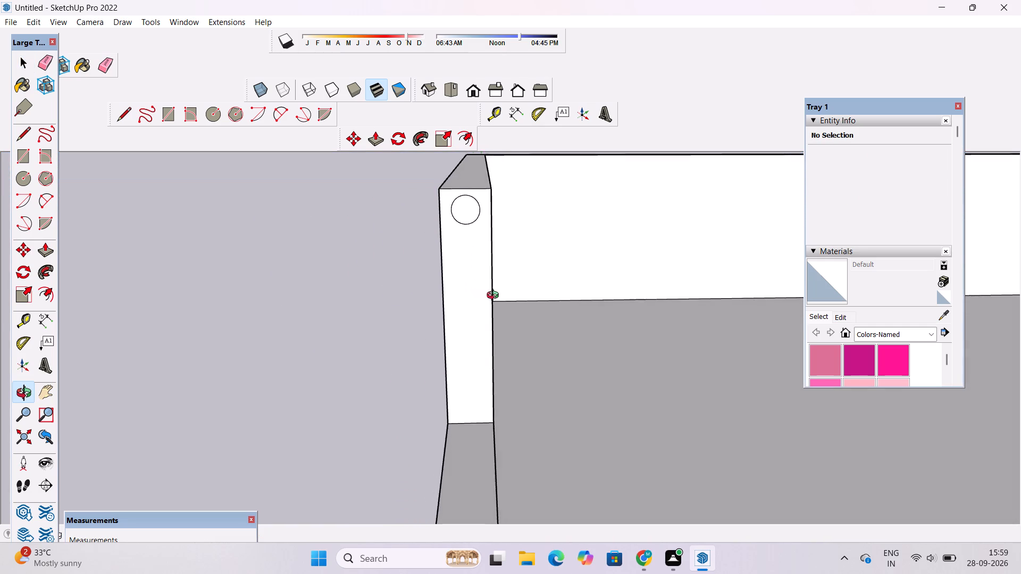
{"action": "left_click_drag", "start_coordinate": [495, 297], "coordinate": [500, 284]}
{"action": "left_click_drag", "start_coordinate": [442, 266], "coordinate": [471, 266], "text": "shift"}
{"action": "left_click_drag", "start_coordinate": [479, 267], "coordinate": [401, 261], "text": "shift"}
{"action": "scroll", "coordinate": [399, 261], "scroll_direction": "down", "scroll_amount": 5}
{"action": "left_click", "coordinate": [404, 263]}
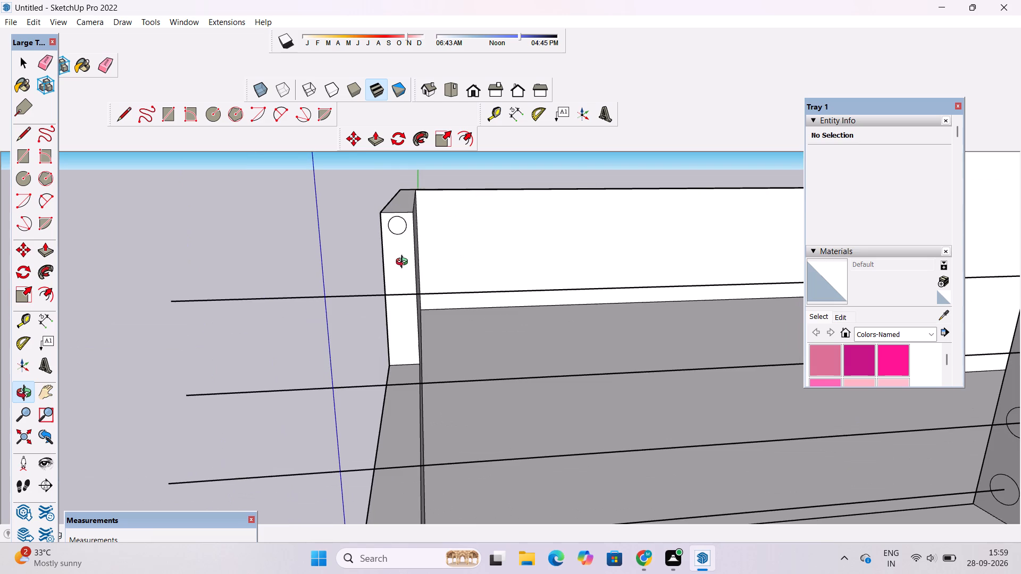
{"action": "left_click_drag", "start_coordinate": [406, 264], "coordinate": [409, 271]}
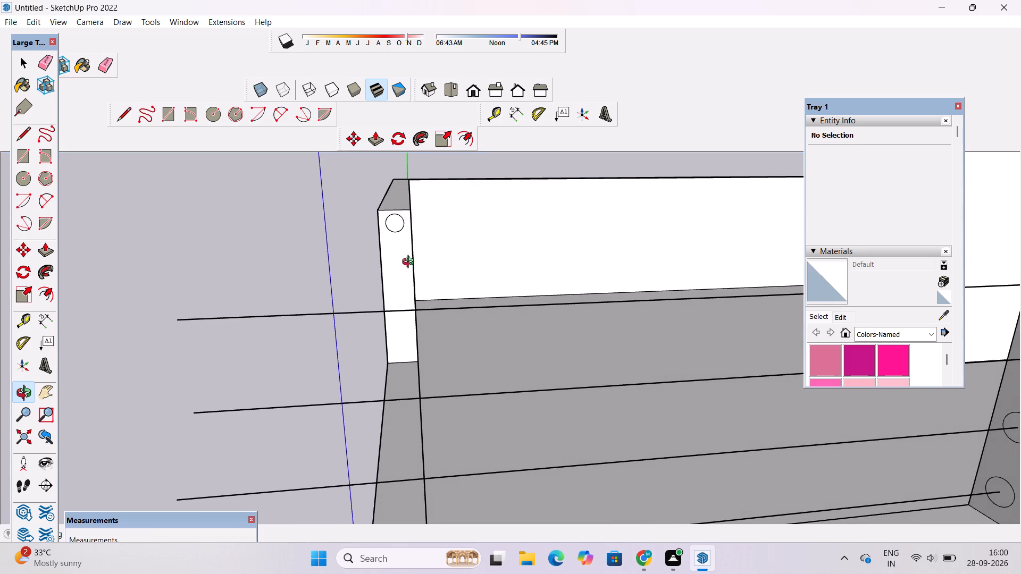
{"action": "left_click_drag", "start_coordinate": [406, 264], "coordinate": [386, 268]}
{"action": "scroll", "coordinate": [368, 245], "scroll_direction": "up", "scroll_amount": 4}
{"action": "left_click_drag", "start_coordinate": [368, 245], "coordinate": [384, 246]}
{"action": "left_click", "coordinate": [384, 246], "text": "shift"}
{"action": "scroll", "coordinate": [384, 246], "scroll_direction": "down", "scroll_amount": 4}
{"action": "left_click_drag", "start_coordinate": [378, 242], "coordinate": [364, 221], "text": "shift"}
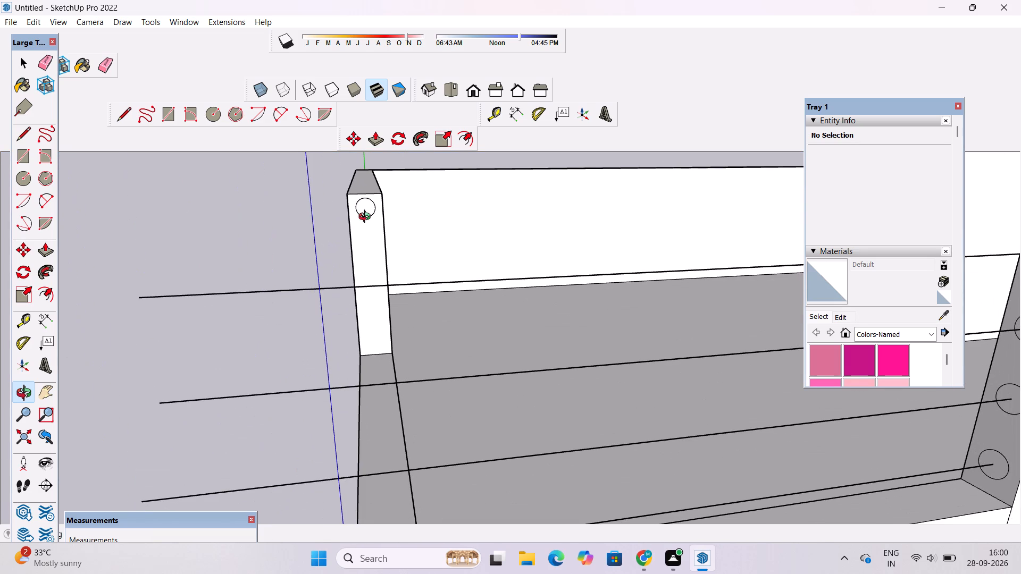
{"action": "left_click", "coordinate": [371, 210], "text": "shift"}
{"action": "left_click_drag", "start_coordinate": [371, 208], "coordinate": [371, 214], "text": "shift"}
{"action": "left_click_drag", "start_coordinate": [369, 206], "coordinate": [370, 210], "text": "shift"}
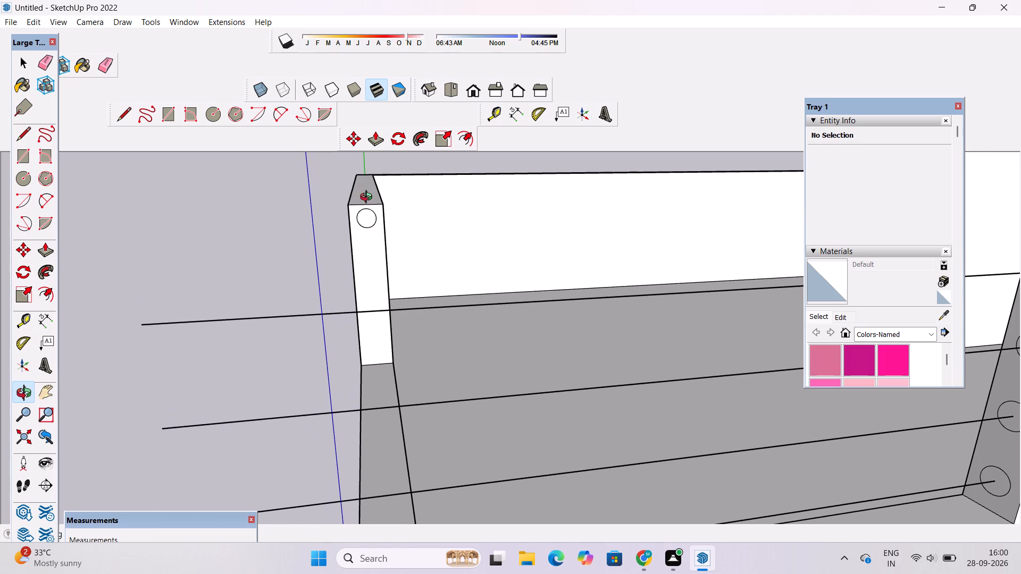
{"action": "scroll", "coordinate": [369, 198], "scroll_direction": "up", "scroll_amount": 2}
{"action": "left_click_drag", "start_coordinate": [361, 221], "coordinate": [363, 204], "text": "shift"}
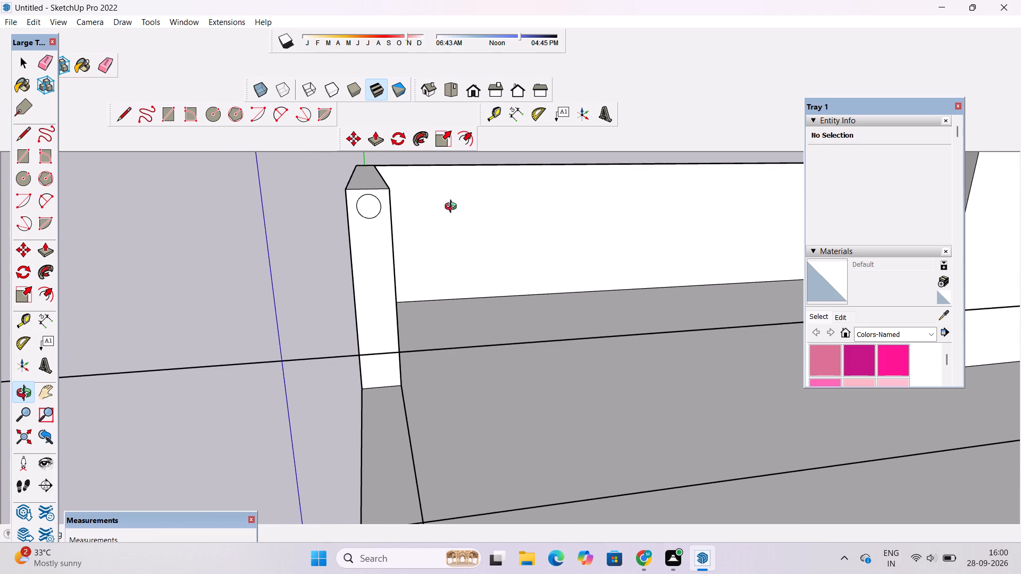
Copy the circle with its inner face 2' straight down the wall's end face.
{"action": "key", "text": "space"}
{"action": "double_click", "coordinate": [371, 204]}
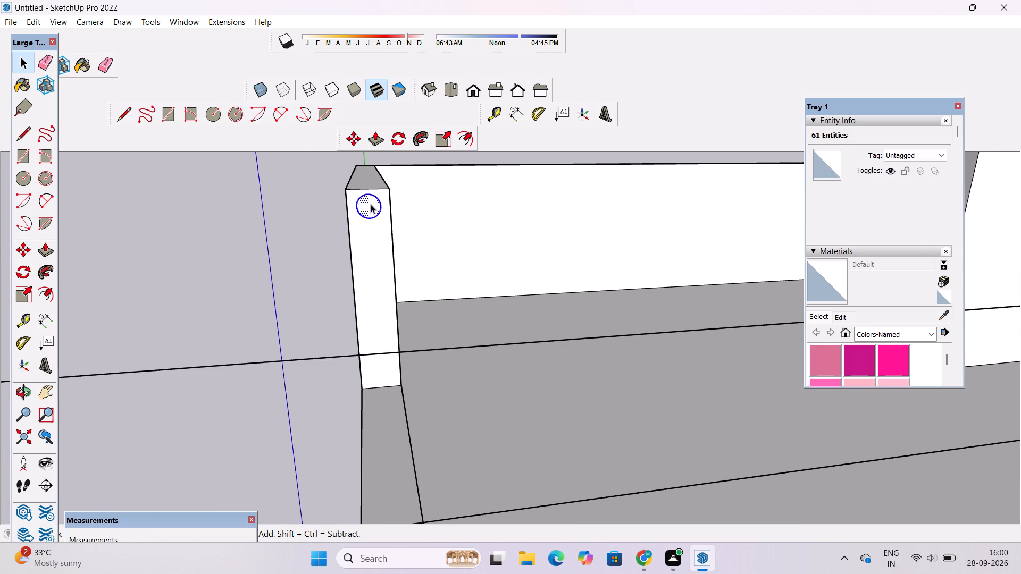
{"action": "key", "text": "m"}
{"action": "scroll", "coordinate": [371, 210], "scroll_direction": "up", "scroll_amount": 3}
{"action": "left_click", "coordinate": [368, 221]}
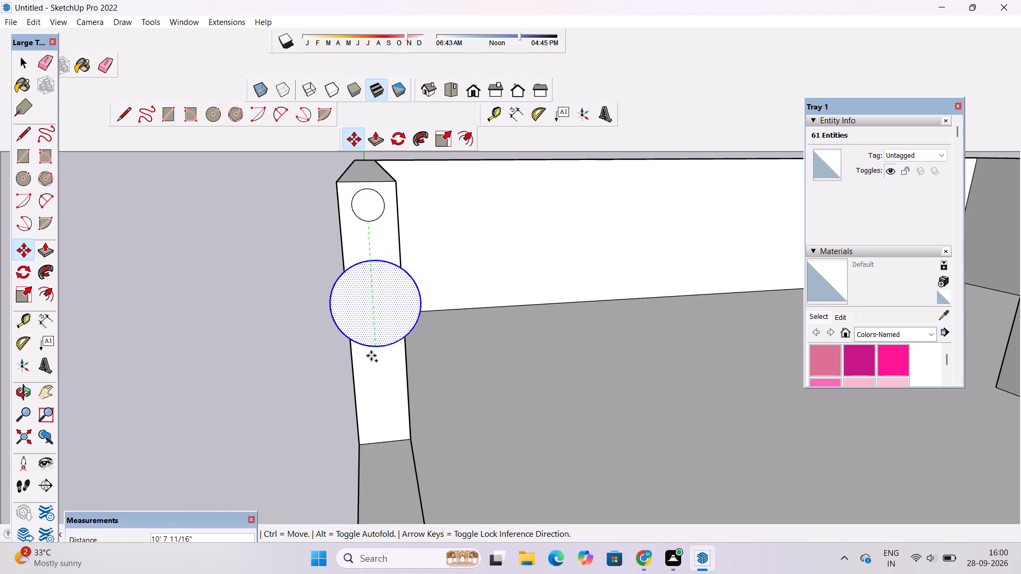
{"action": "scroll", "coordinate": [372, 290], "scroll_direction": "up", "scroll_amount": 6}
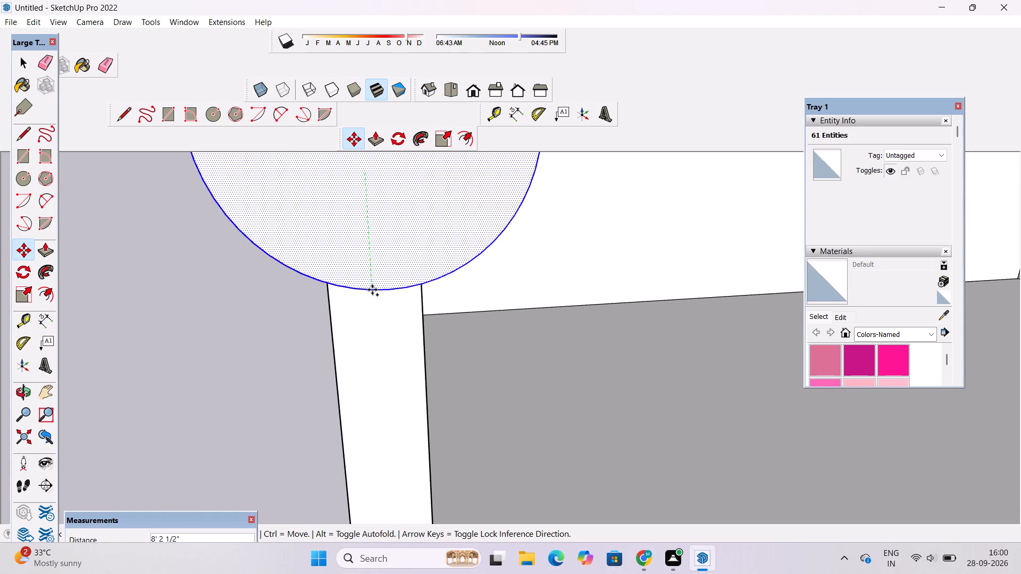
{"action": "scroll", "coordinate": [372, 290], "scroll_direction": "up", "scroll_amount": 2}
{"action": "type", "text": "2'"}
{"action": "key", "text": "Return"}
{"action": "scroll", "coordinate": [376, 379], "scroll_direction": "down", "scroll_amount": 8}
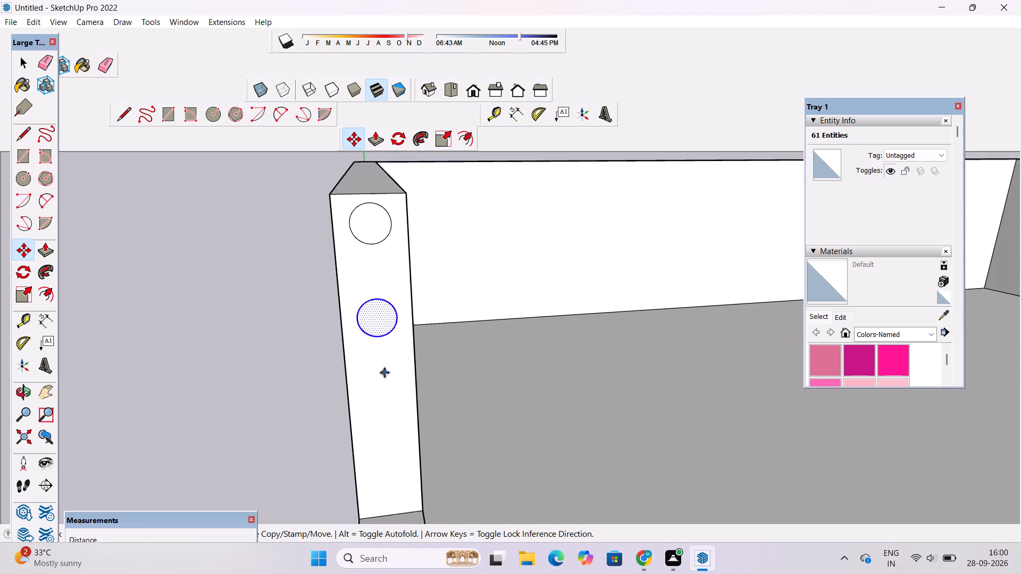
Multiply the circle copy by 3 at the same spacing down the wall's end face.
{"action": "scroll", "coordinate": [384, 373], "scroll_direction": "down", "scroll_amount": 11}
{"action": "scroll", "coordinate": [404, 366], "scroll_direction": "up", "scroll_amount": 5}
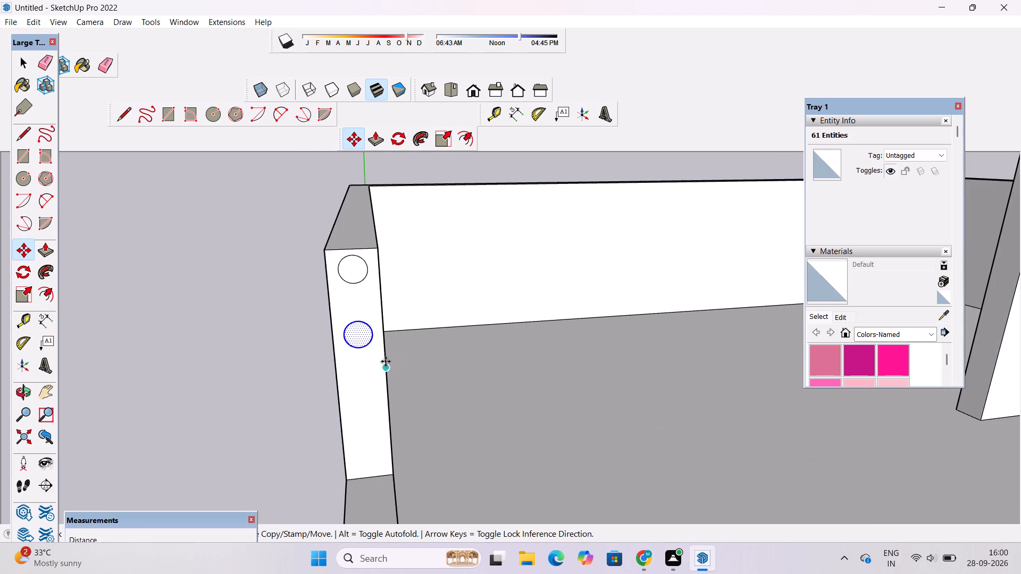
{"action": "type", "text": "*3"}
{"action": "key", "text": "Return"}
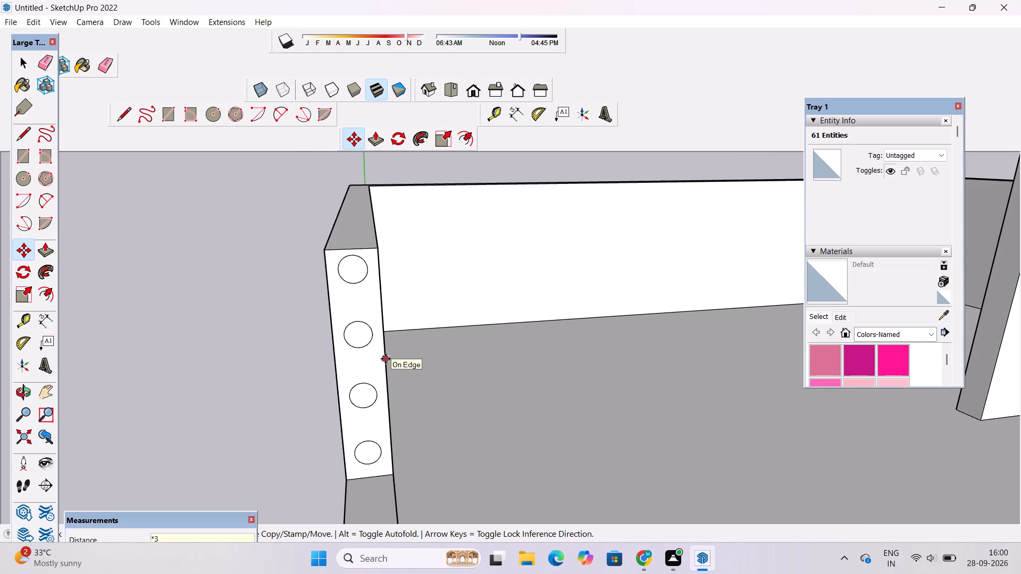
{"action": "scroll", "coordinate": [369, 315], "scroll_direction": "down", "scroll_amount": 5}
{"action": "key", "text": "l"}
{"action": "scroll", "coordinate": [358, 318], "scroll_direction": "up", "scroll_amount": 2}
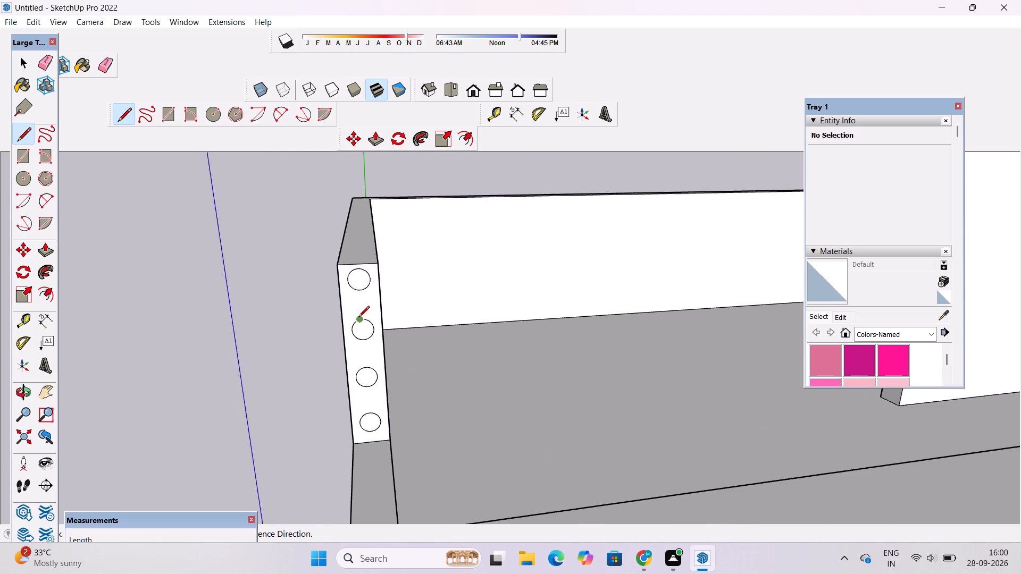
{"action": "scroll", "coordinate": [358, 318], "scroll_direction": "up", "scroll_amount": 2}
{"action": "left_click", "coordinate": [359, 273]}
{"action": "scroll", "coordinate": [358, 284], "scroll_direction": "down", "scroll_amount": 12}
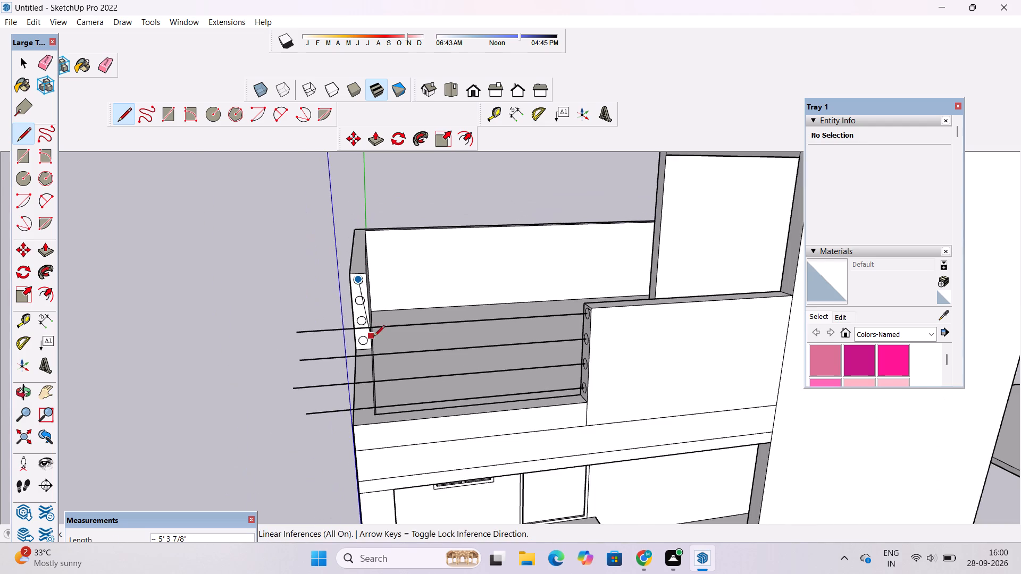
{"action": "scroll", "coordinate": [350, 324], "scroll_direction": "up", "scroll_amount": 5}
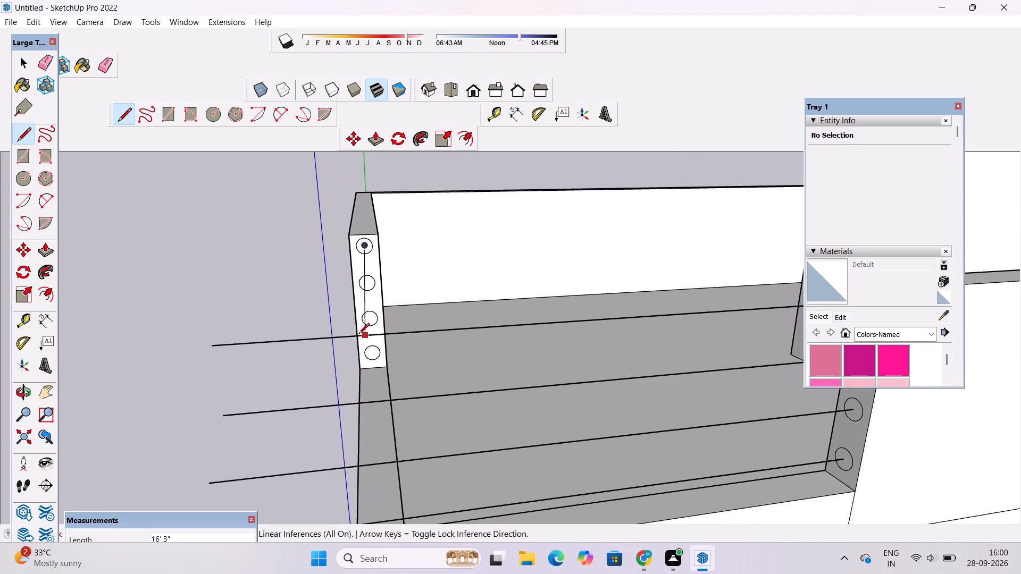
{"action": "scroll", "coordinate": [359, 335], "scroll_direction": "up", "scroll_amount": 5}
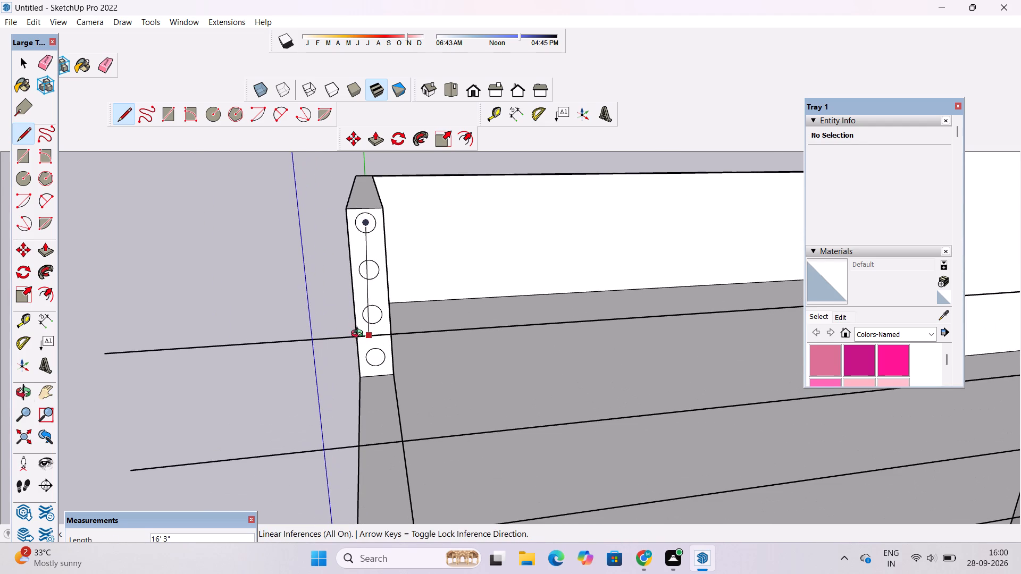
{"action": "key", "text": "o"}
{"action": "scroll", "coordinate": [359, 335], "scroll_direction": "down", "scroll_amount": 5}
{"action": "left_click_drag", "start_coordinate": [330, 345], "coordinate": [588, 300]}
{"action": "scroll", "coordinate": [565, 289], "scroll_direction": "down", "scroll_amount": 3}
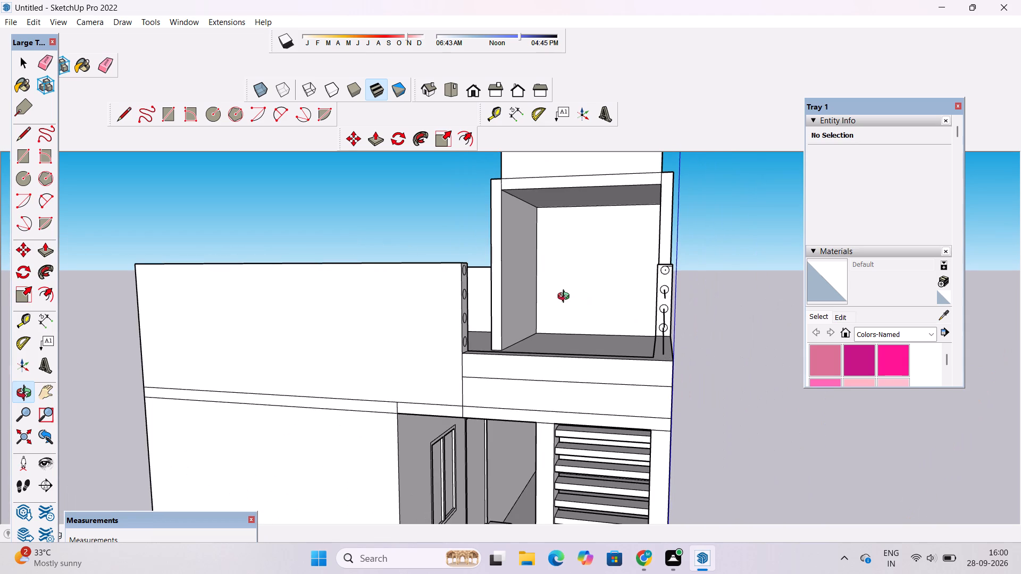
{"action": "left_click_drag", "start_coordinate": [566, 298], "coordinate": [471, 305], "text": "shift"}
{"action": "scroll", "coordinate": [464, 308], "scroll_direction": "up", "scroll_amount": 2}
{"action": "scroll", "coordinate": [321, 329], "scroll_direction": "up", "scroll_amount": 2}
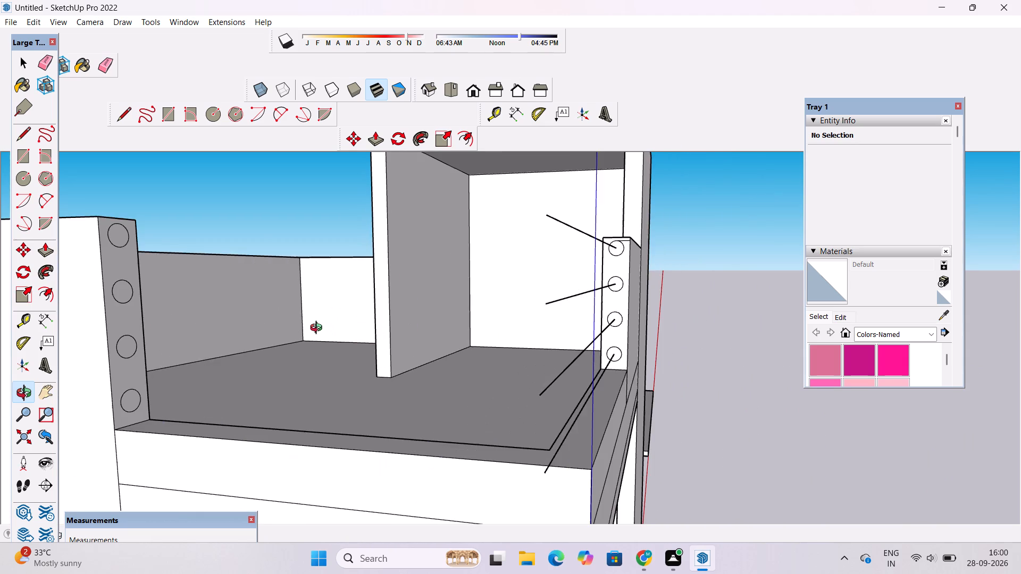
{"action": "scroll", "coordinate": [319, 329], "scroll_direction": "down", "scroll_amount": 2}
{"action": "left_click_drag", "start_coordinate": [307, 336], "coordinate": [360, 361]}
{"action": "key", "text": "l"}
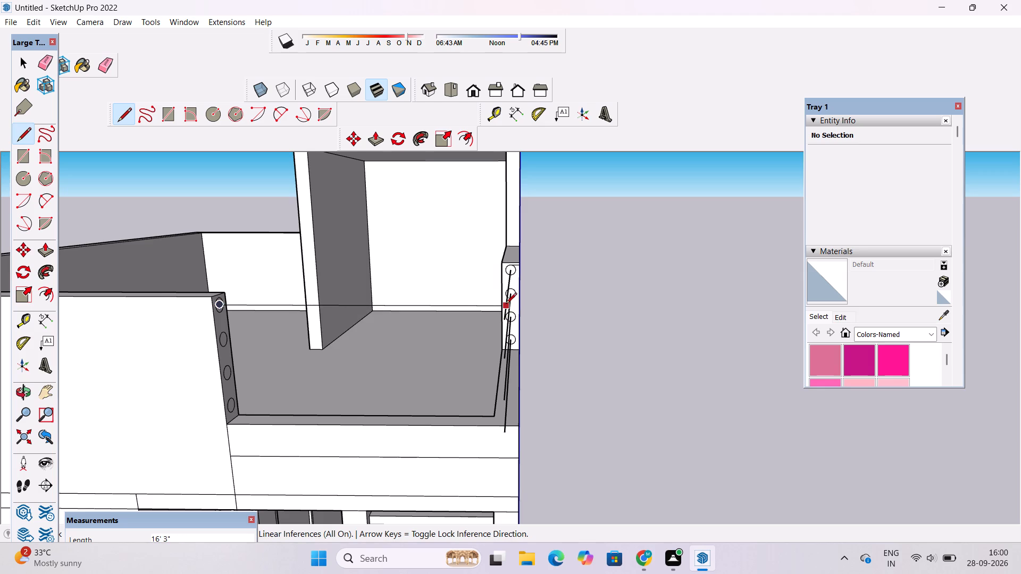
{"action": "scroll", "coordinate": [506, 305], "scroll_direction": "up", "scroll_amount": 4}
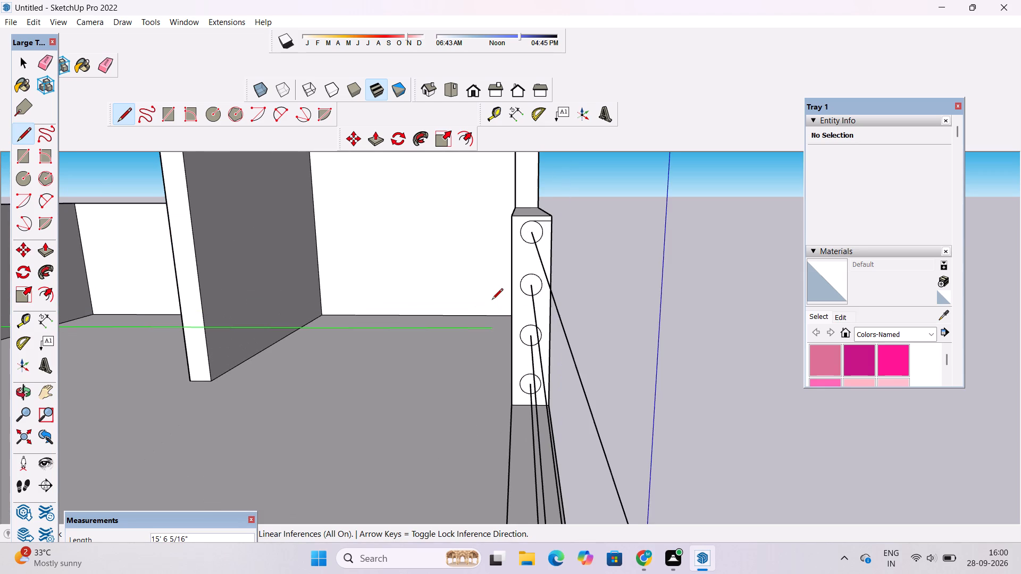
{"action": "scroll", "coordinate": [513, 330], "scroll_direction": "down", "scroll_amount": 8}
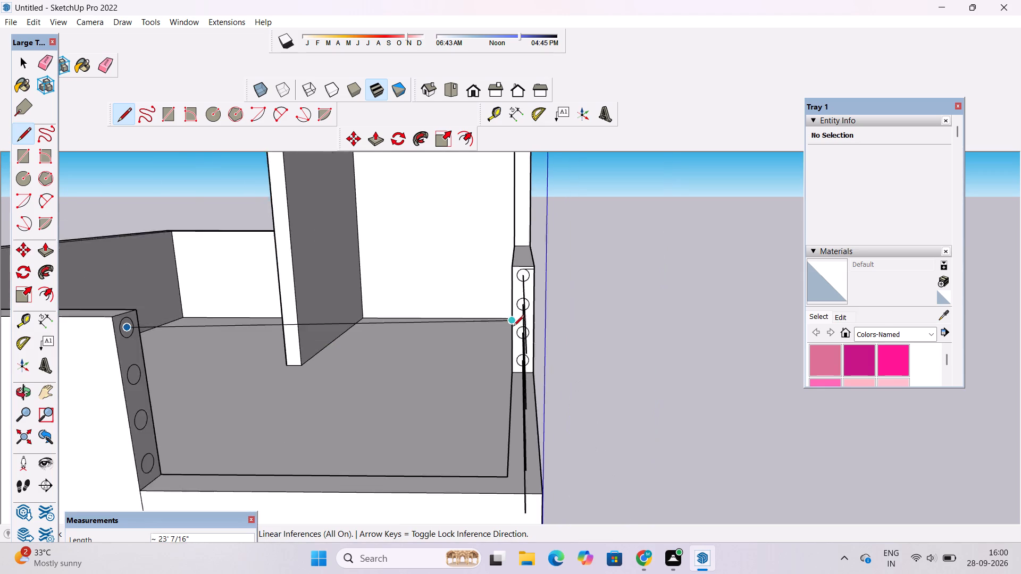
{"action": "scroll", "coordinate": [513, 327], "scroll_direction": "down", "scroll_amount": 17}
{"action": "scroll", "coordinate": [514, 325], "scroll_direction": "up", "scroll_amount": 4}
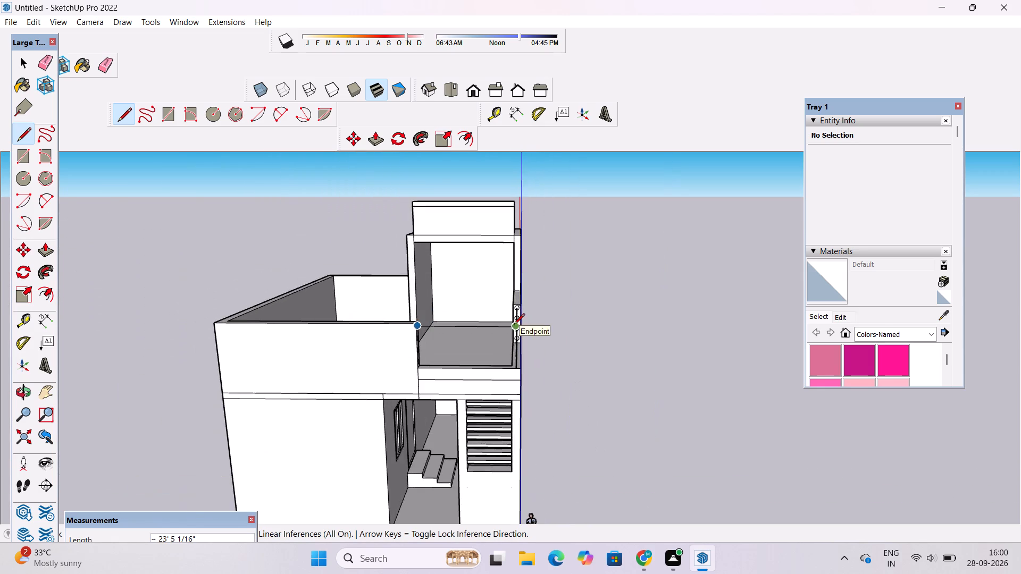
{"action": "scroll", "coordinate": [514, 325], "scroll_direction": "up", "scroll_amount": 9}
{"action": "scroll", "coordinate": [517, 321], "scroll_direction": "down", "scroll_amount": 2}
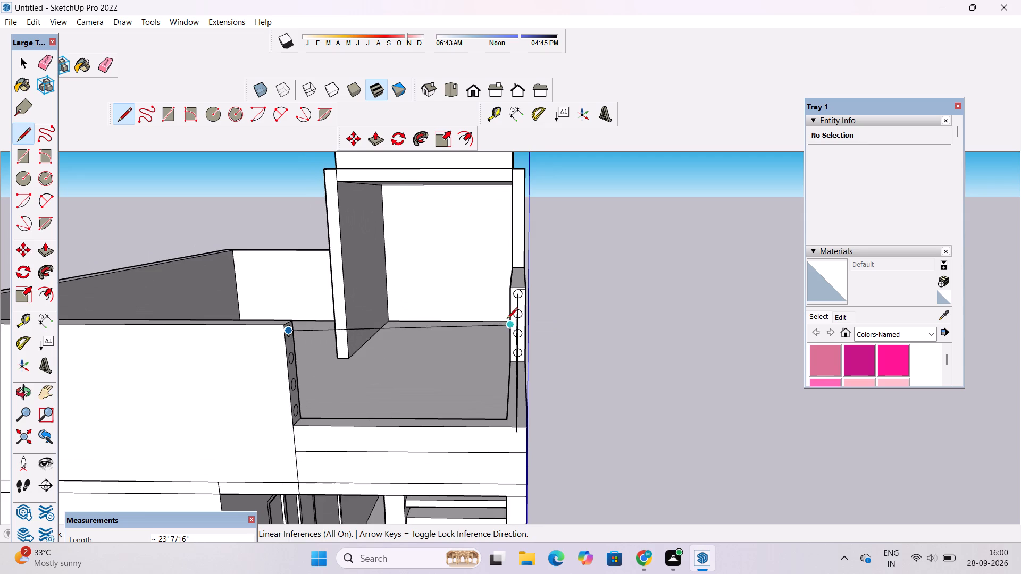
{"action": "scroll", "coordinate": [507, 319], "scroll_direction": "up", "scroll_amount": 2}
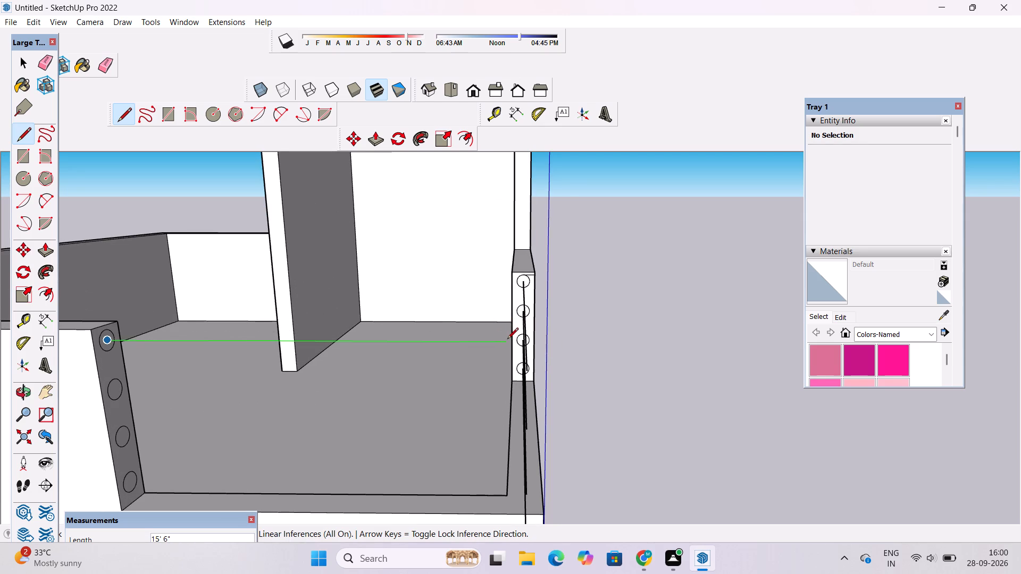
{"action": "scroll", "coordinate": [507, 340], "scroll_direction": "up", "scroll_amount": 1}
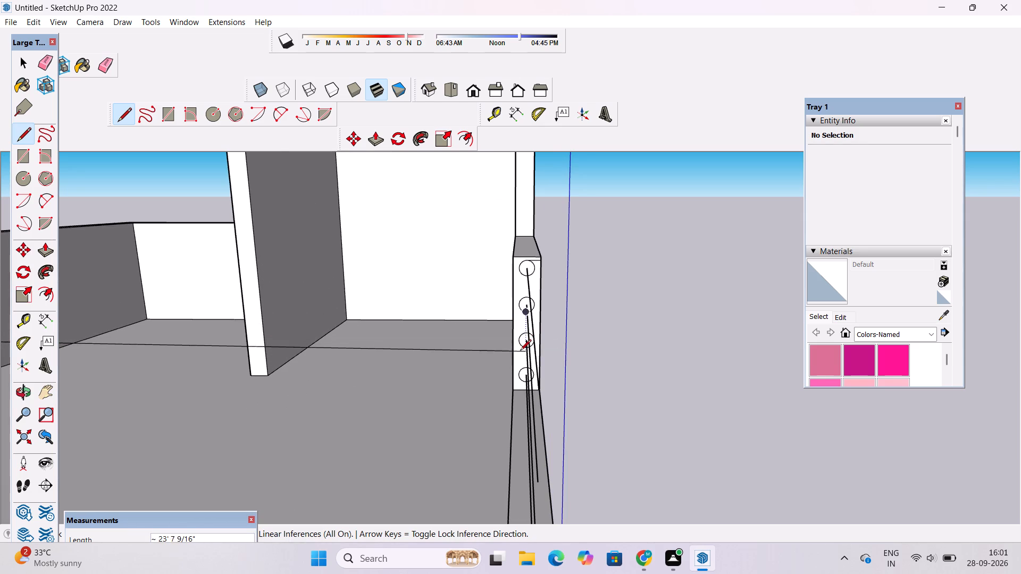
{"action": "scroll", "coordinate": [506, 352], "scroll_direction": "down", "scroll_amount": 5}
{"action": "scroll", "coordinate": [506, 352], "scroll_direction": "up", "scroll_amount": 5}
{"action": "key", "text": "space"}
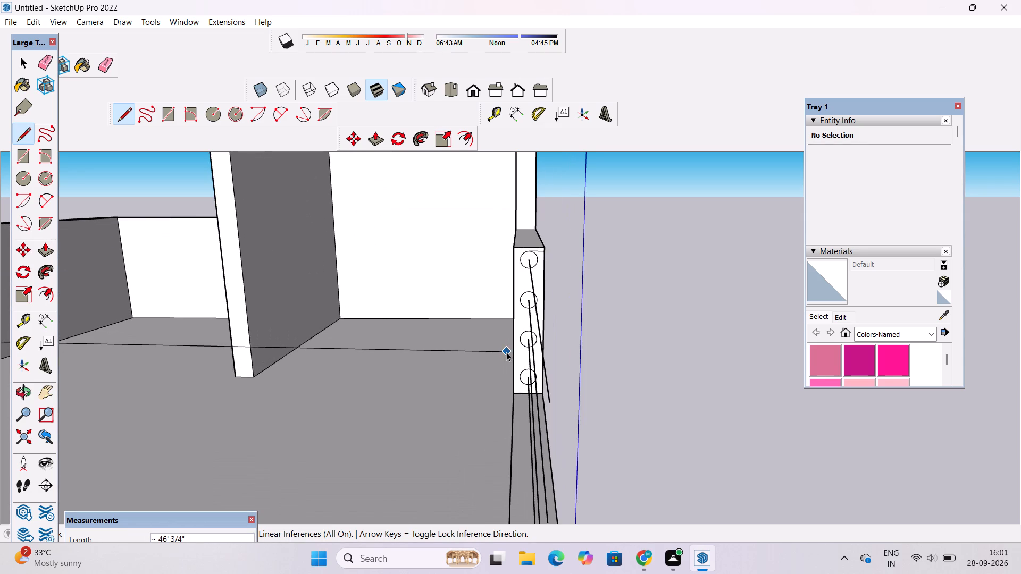
Draw a 17' centre line along the front ledge's top, from the midpoint below the end face's circles to the ledge's far outer edge.
{"action": "type", "text": "o"}
{"action": "scroll", "coordinate": [506, 352], "scroll_direction": "down", "scroll_amount": 4}
{"action": "left_click_drag", "start_coordinate": [488, 373], "coordinate": [525, 325], "text": "shift"}
{"action": "scroll", "coordinate": [521, 328], "scroll_direction": "up", "scroll_amount": 4}
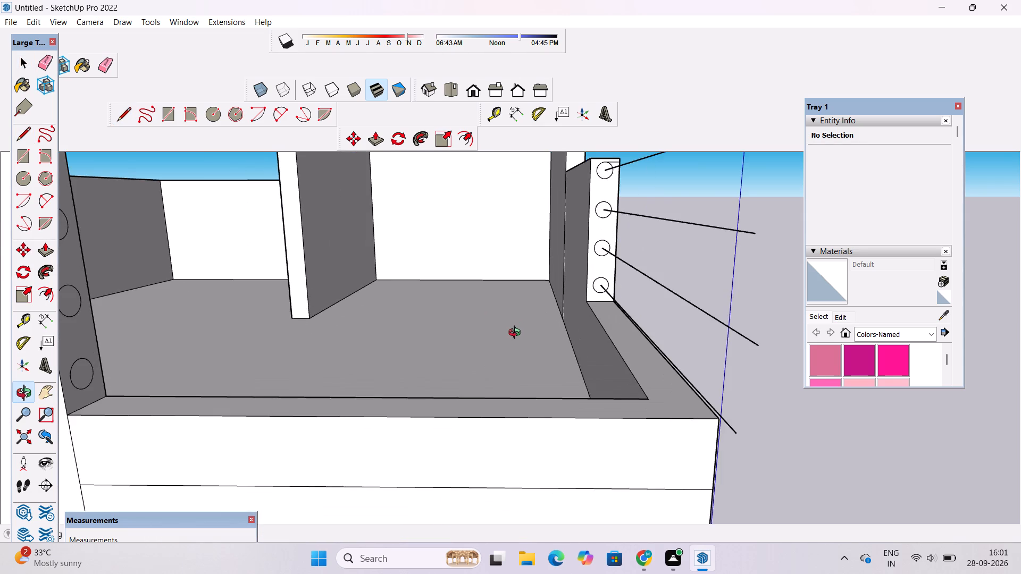
{"action": "scroll", "coordinate": [517, 334], "scroll_direction": "down", "scroll_amount": 4}
{"action": "left_click_drag", "start_coordinate": [548, 333], "coordinate": [506, 362]}
{"action": "left_click_drag", "start_coordinate": [490, 372], "coordinate": [462, 355], "text": "shift"}
{"action": "left_click_drag", "start_coordinate": [481, 365], "coordinate": [481, 382]}
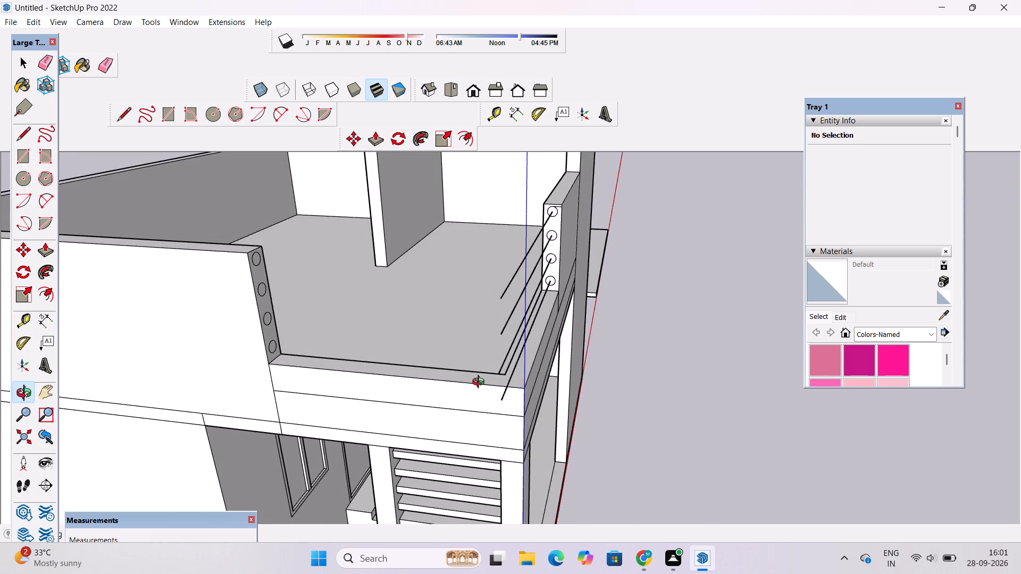
{"action": "left_click_drag", "start_coordinate": [480, 385], "coordinate": [498, 358], "text": "shift"}
{"action": "scroll", "coordinate": [497, 346], "scroll_direction": "down", "scroll_amount": 4}
{"action": "left_click_drag", "start_coordinate": [501, 366], "coordinate": [517, 393]}
{"action": "scroll", "coordinate": [398, 352], "scroll_direction": "up", "scroll_amount": 4}
{"action": "left_click_drag", "start_coordinate": [385, 356], "coordinate": [371, 363]}
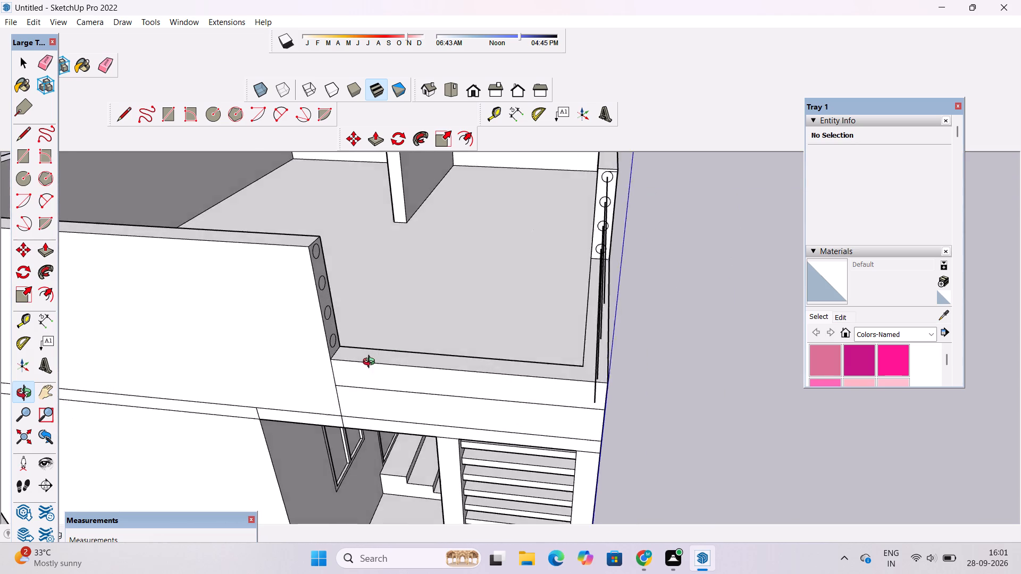
{"action": "left_click_drag", "start_coordinate": [371, 363], "coordinate": [264, 366]}
{"action": "scroll", "coordinate": [323, 278], "scroll_direction": "up", "scroll_amount": 4}
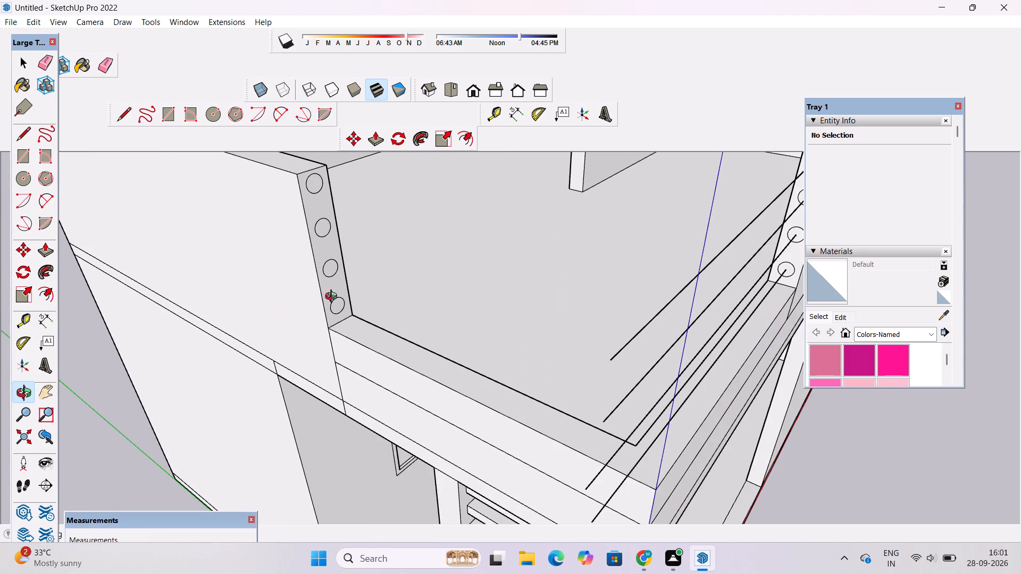
{"action": "left_click_drag", "start_coordinate": [346, 318], "coordinate": [315, 307], "text": "shift"}
{"action": "left_click_drag", "start_coordinate": [329, 324], "coordinate": [297, 296], "text": "shift"}
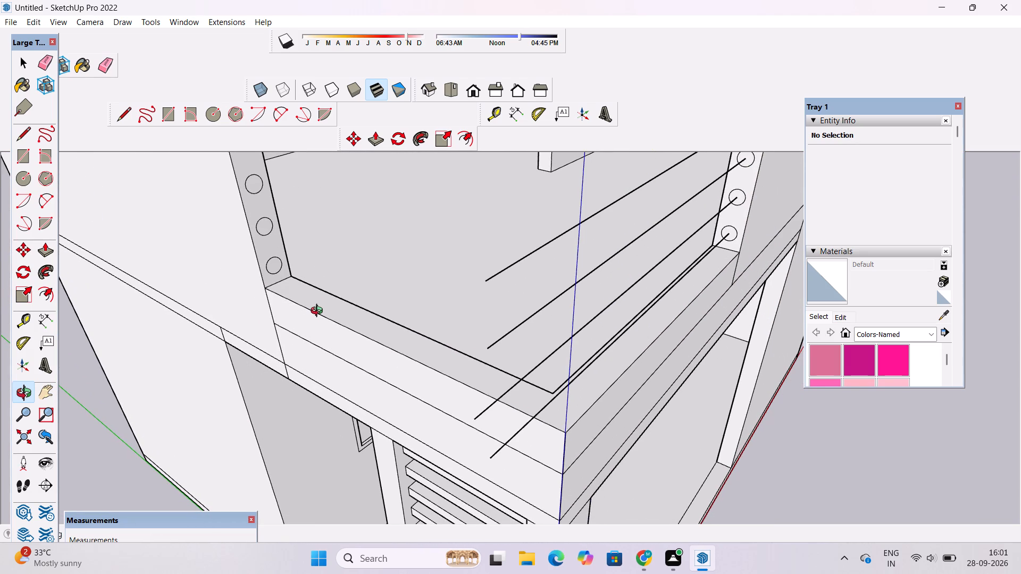
{"action": "left_click_drag", "start_coordinate": [329, 324], "coordinate": [334, 343]}
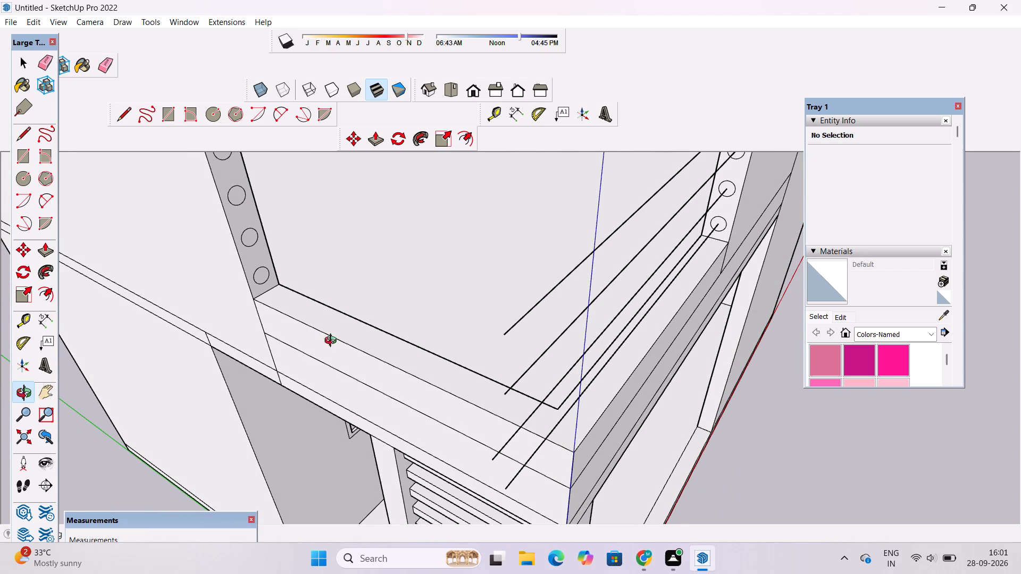
{"action": "key", "text": "l"}
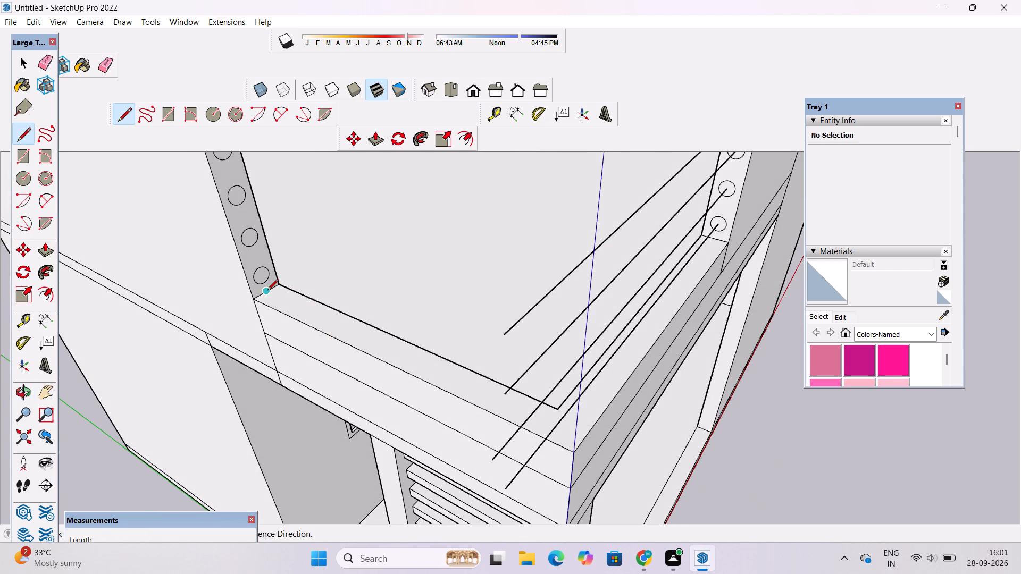
{"action": "left_click", "coordinate": [267, 291]}
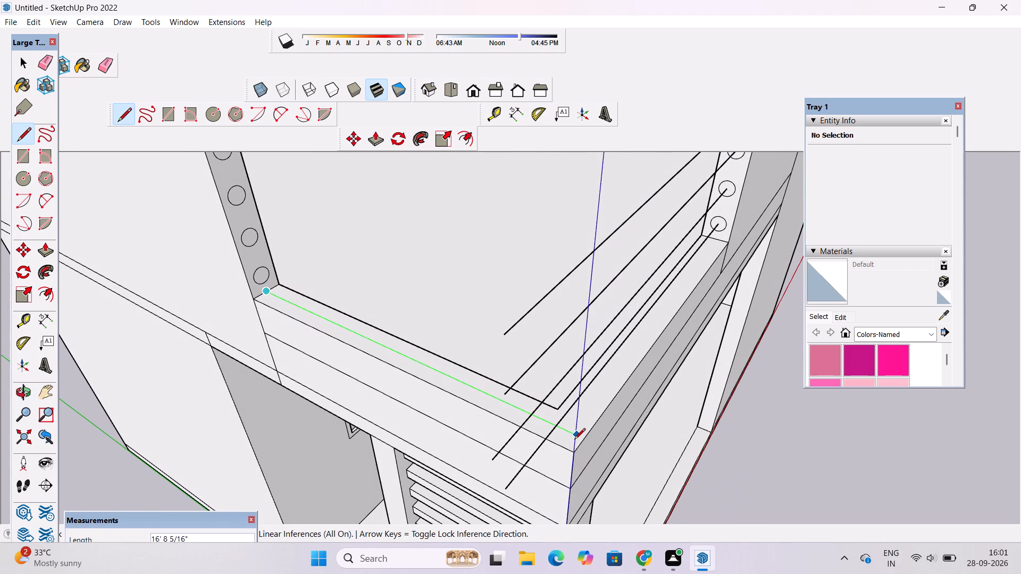
{"action": "left_click", "coordinate": [583, 442]}
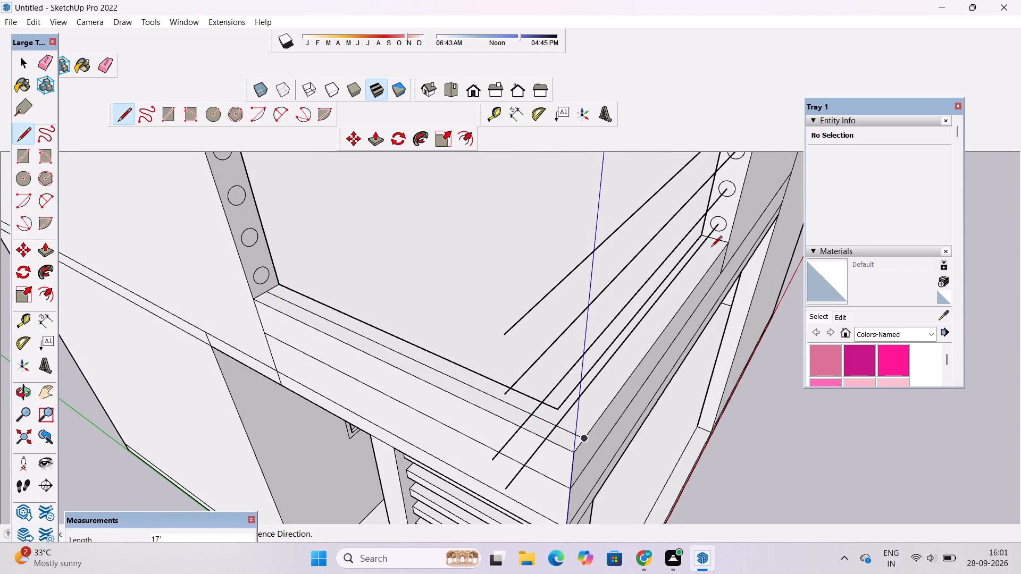
Draw a 17' 6" centre line along the side ledge's top, from the midpoint below the opposite wall's circles to the front outer edge.
{"action": "left_click", "coordinate": [713, 241]}
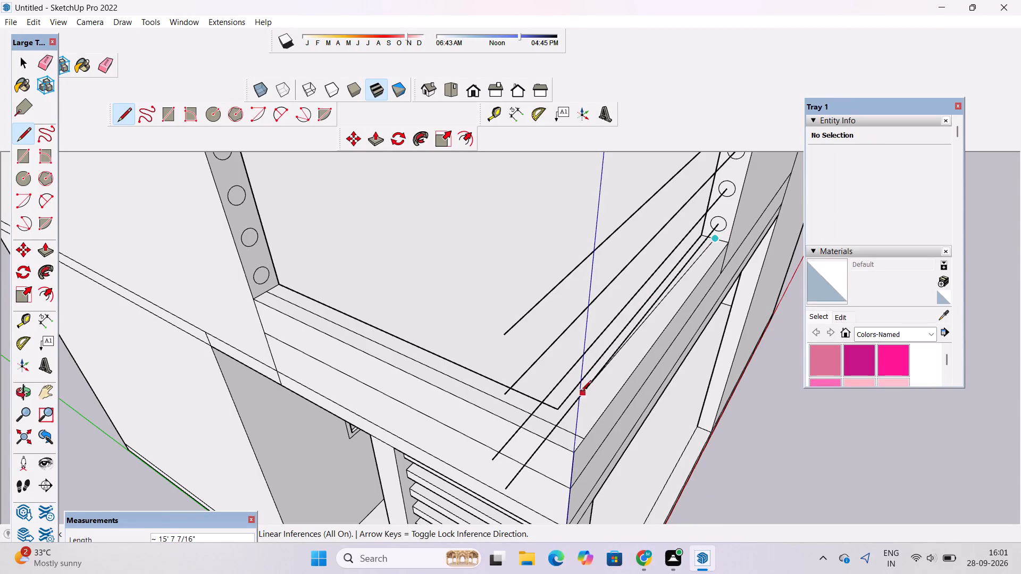
{"action": "left_click", "coordinate": [551, 446]}
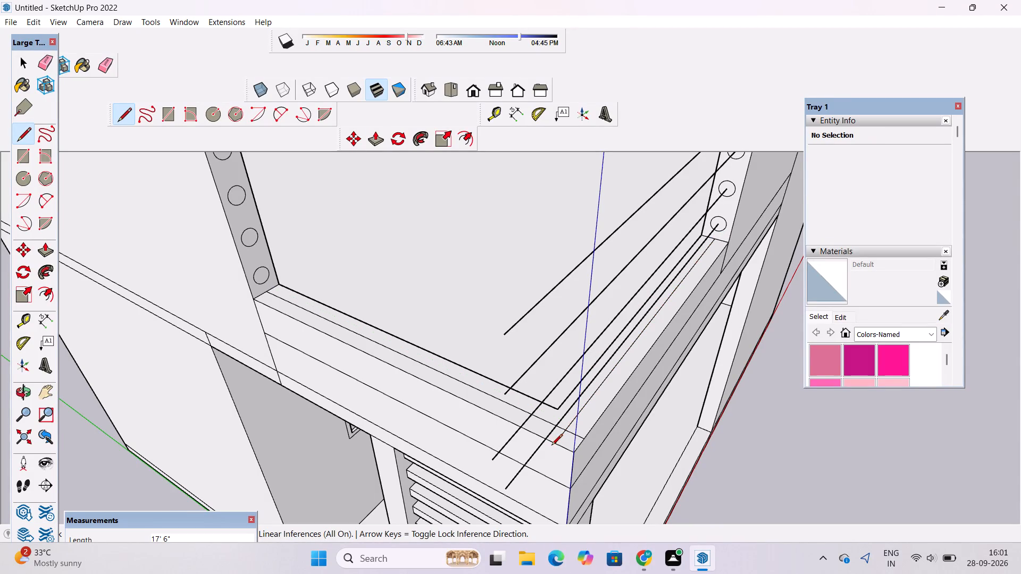
{"action": "key", "text": "space"}
{"action": "key", "text": "l"}
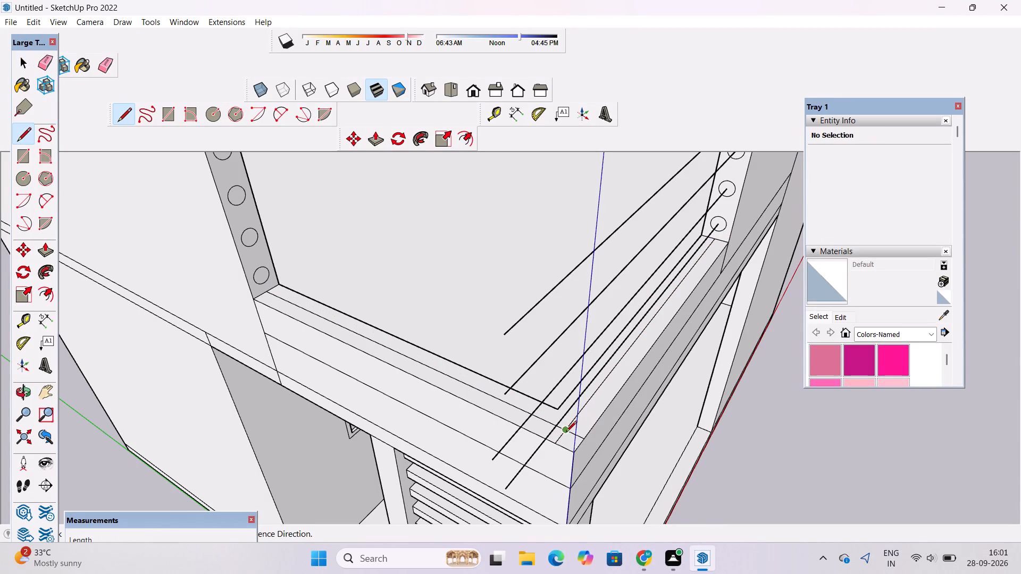
{"action": "left_click", "coordinate": [566, 433]}
{"action": "key", "text": "space"}
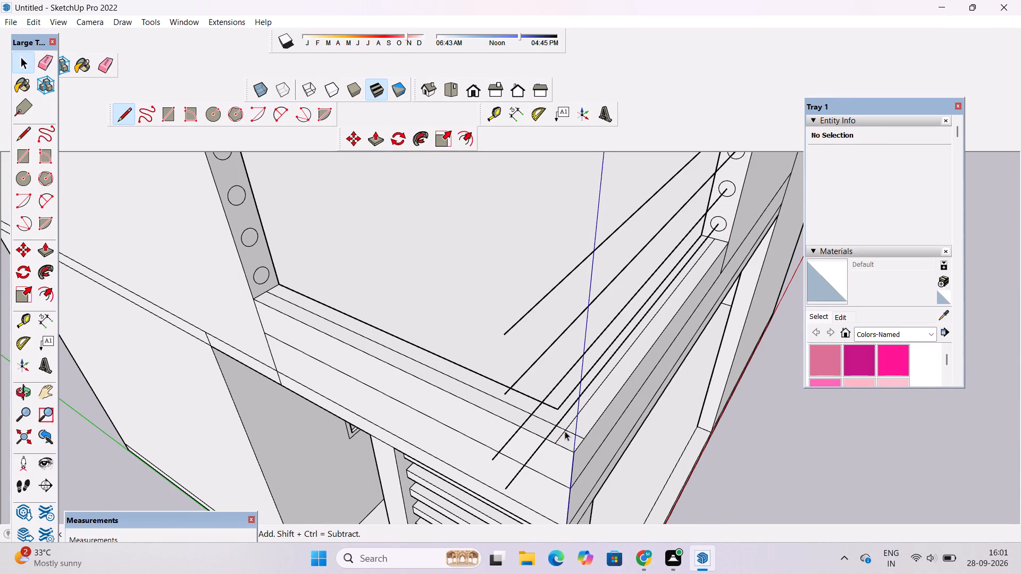
Erase the four loose lines projecting from the circles on the opposite wall's end face.
{"action": "type", "text": "e"}
{"action": "left_click_drag", "start_coordinate": [619, 222], "coordinate": [640, 288]}
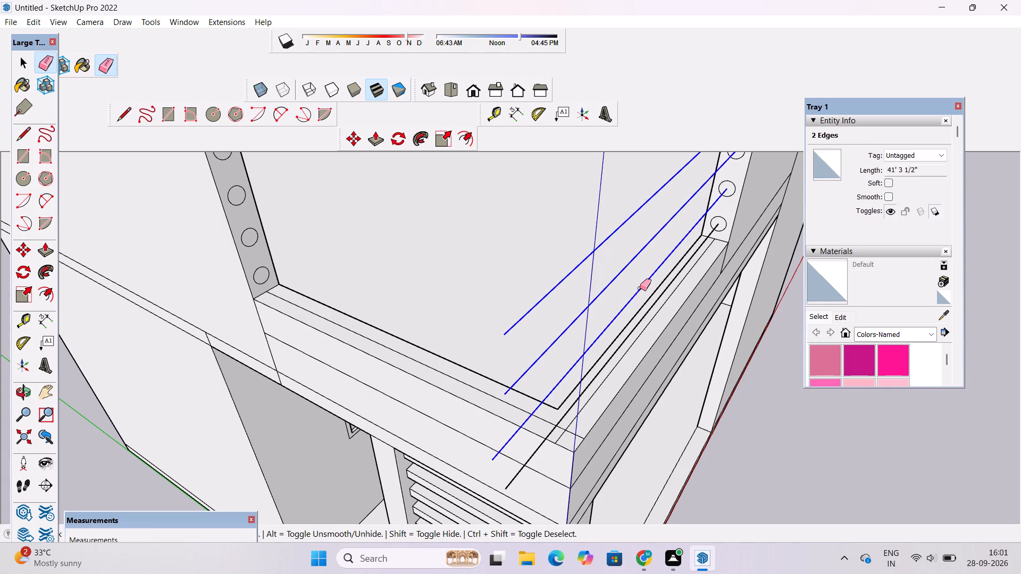
{"action": "left_click_drag", "start_coordinate": [640, 288], "coordinate": [640, 294]}
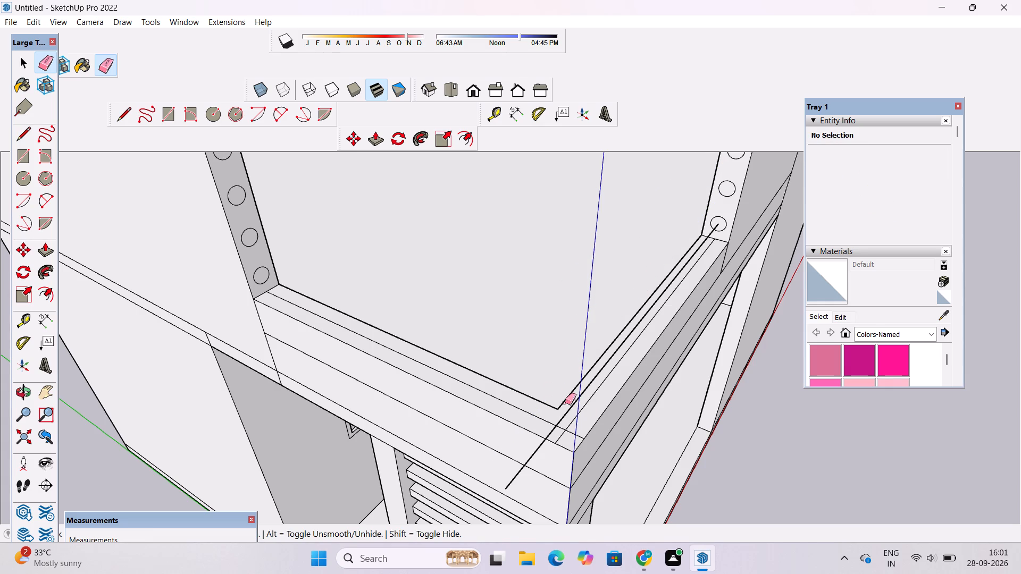
{"action": "left_click", "coordinate": [510, 480]}
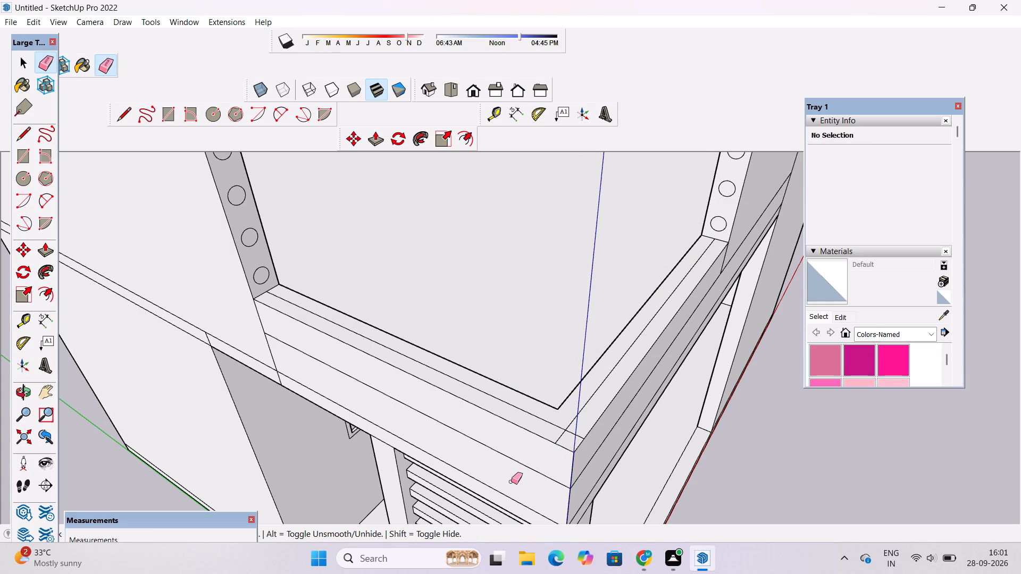
Draw a vertical line about 13' 8" up from the point where the two ledge centre lines cross at the corner.
{"action": "key", "text": "l"}
{"action": "scroll", "coordinate": [539, 442], "scroll_direction": "up", "scroll_amount": 3}
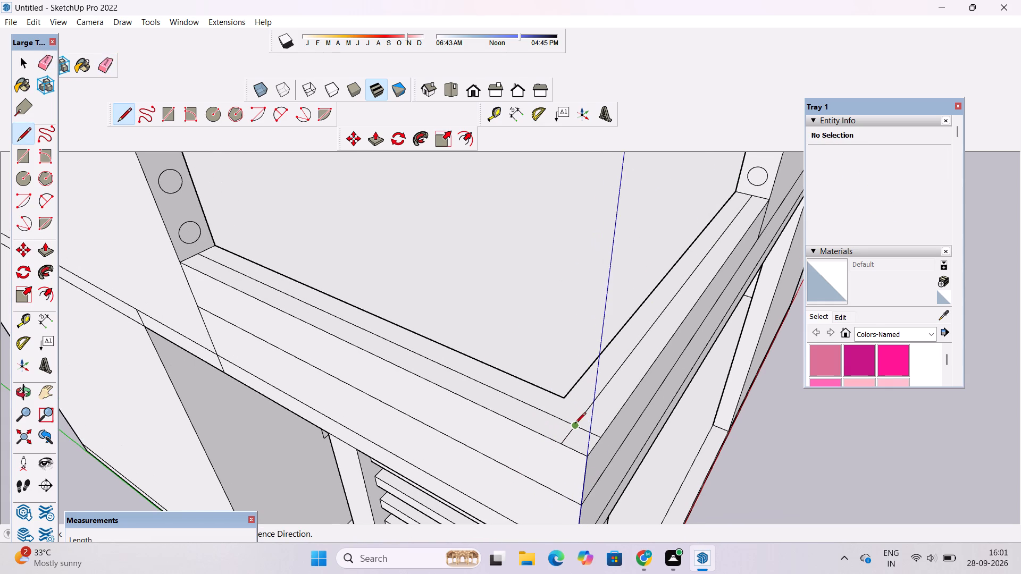
{"action": "left_click", "coordinate": [575, 426]}
{"action": "scroll", "coordinate": [574, 420], "scroll_direction": "down", "scroll_amount": 11}
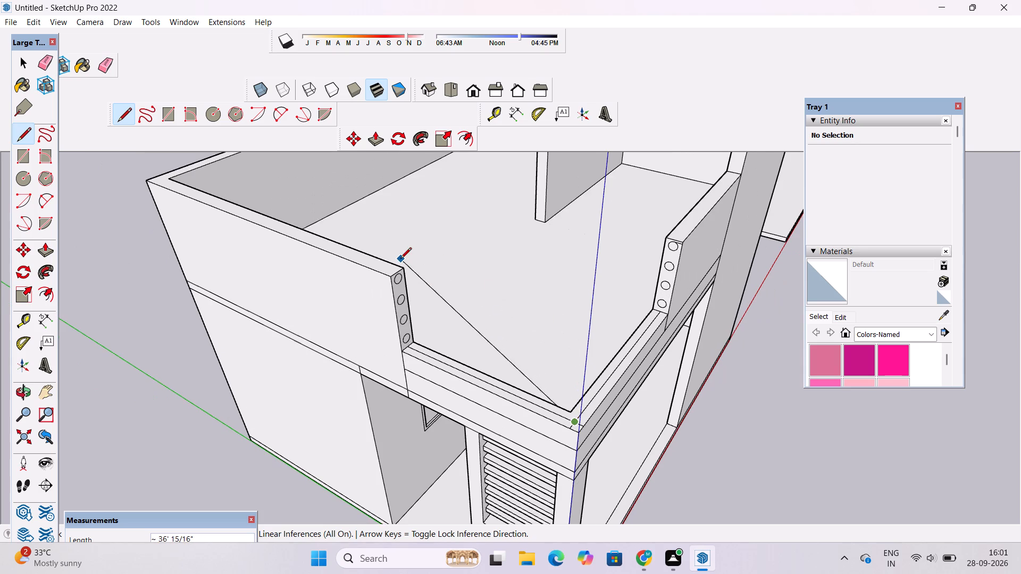
{"action": "scroll", "coordinate": [400, 259], "scroll_direction": "up", "scroll_amount": 14}
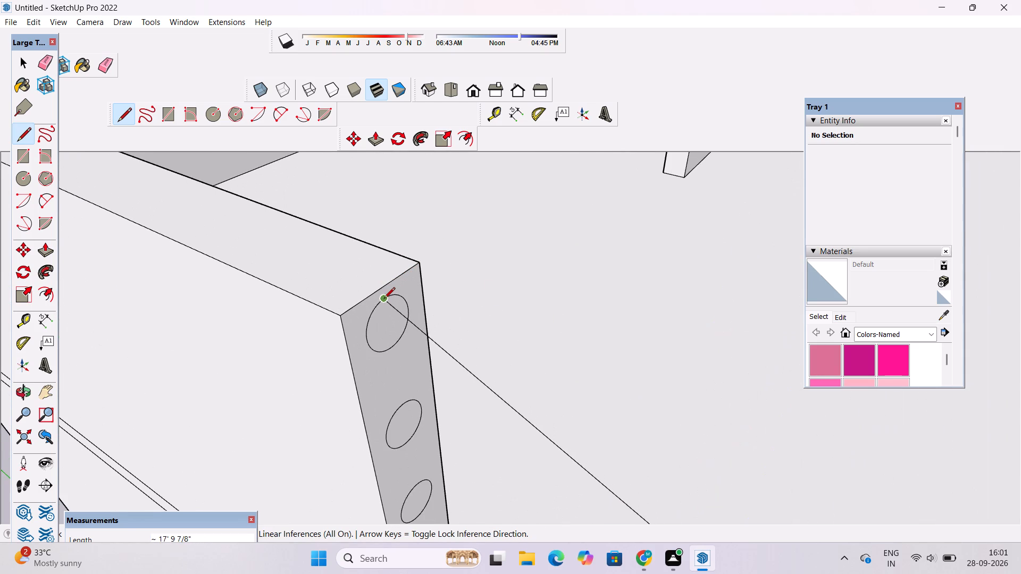
{"action": "scroll", "coordinate": [384, 299], "scroll_direction": "down", "scroll_amount": 20}
{"action": "scroll", "coordinate": [384, 299], "scroll_direction": "down", "scroll_amount": 4}
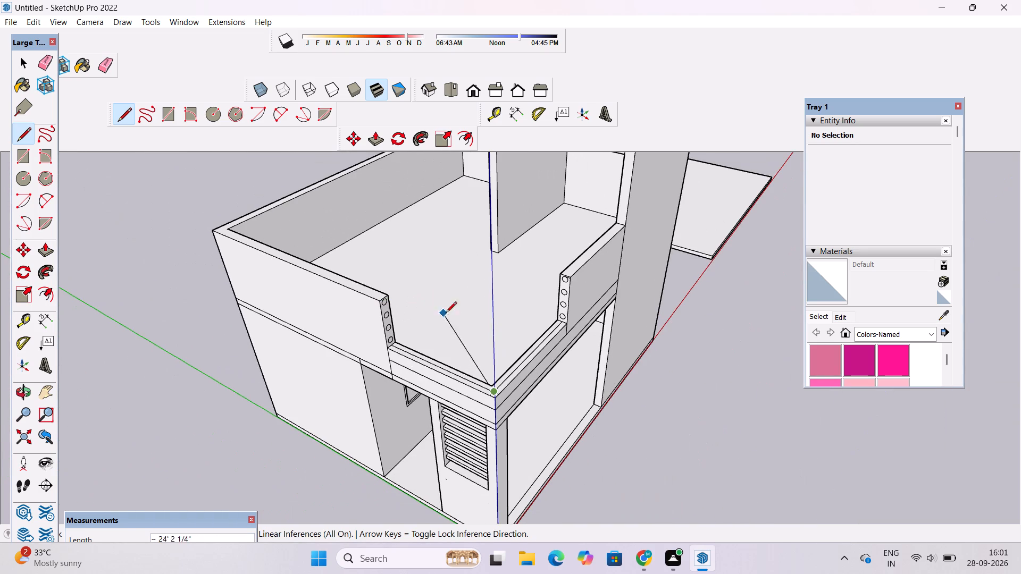
{"action": "scroll", "coordinate": [499, 323], "scroll_direction": "up", "scroll_amount": 3}
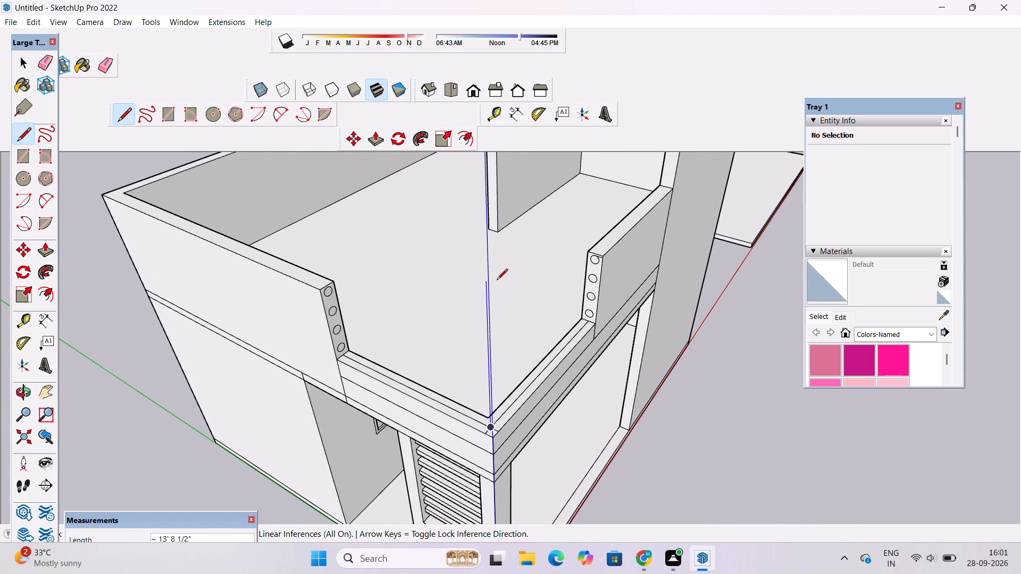
{"action": "left_click", "coordinate": [496, 279]}
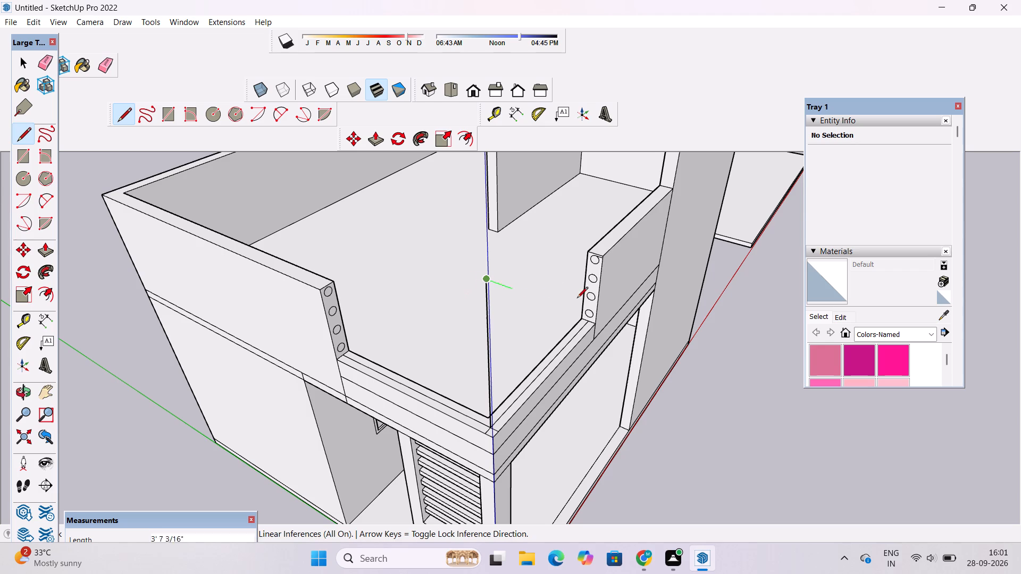
{"action": "key", "text": "space"}
Draw a 16' 9" line above the side ledge, from the centre of the opposite wall's lowest circle to the corner's vertical line.
{"action": "key", "text": "o"}
{"action": "left_click_drag", "start_coordinate": [581, 296], "coordinate": [585, 246]}
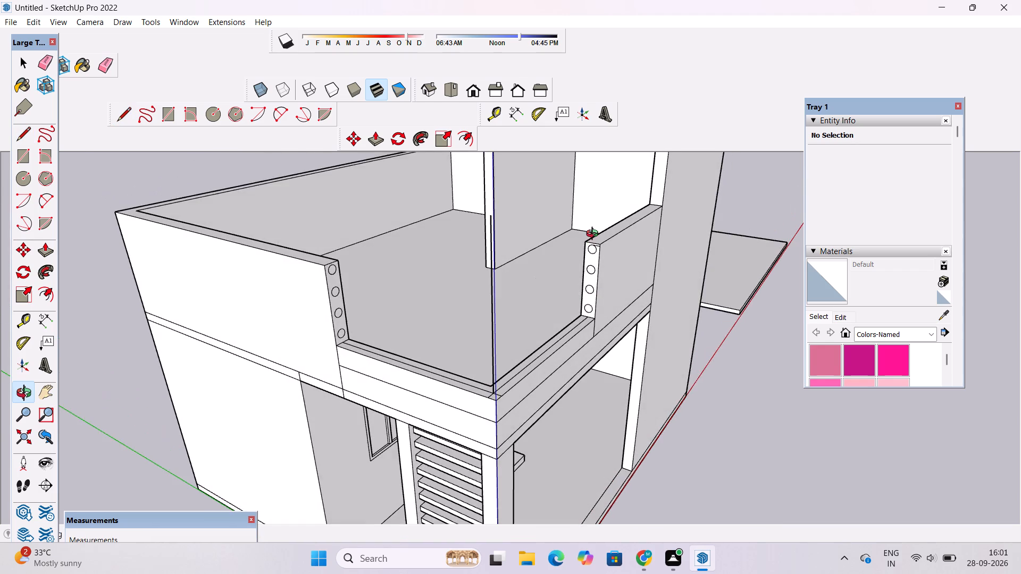
{"action": "scroll", "coordinate": [595, 235], "scroll_direction": "up", "scroll_amount": 2}
{"action": "left_click_drag", "start_coordinate": [625, 268], "coordinate": [495, 275]}
{"action": "scroll", "coordinate": [482, 281], "scroll_direction": "up", "scroll_amount": 1}
{"action": "left_click_drag", "start_coordinate": [482, 283], "coordinate": [486, 264]}
{"action": "left_click_drag", "start_coordinate": [486, 293], "coordinate": [441, 293]}
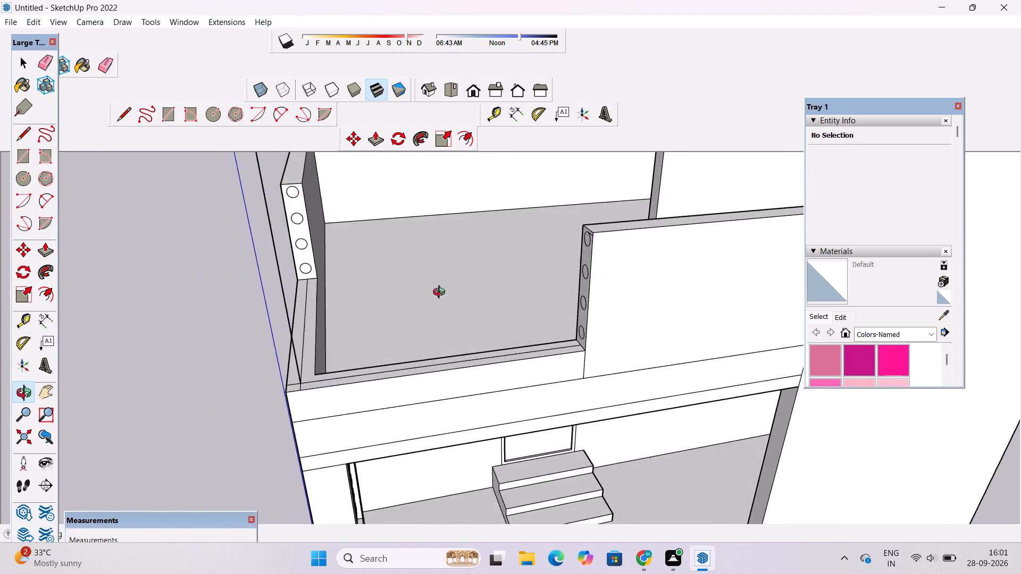
{"action": "scroll", "coordinate": [441, 293], "scroll_direction": "down", "scroll_amount": 4}
{"action": "left_click_drag", "start_coordinate": [437, 316], "coordinate": [499, 349]}
{"action": "scroll", "coordinate": [590, 360], "scroll_direction": "up", "scroll_amount": 7}
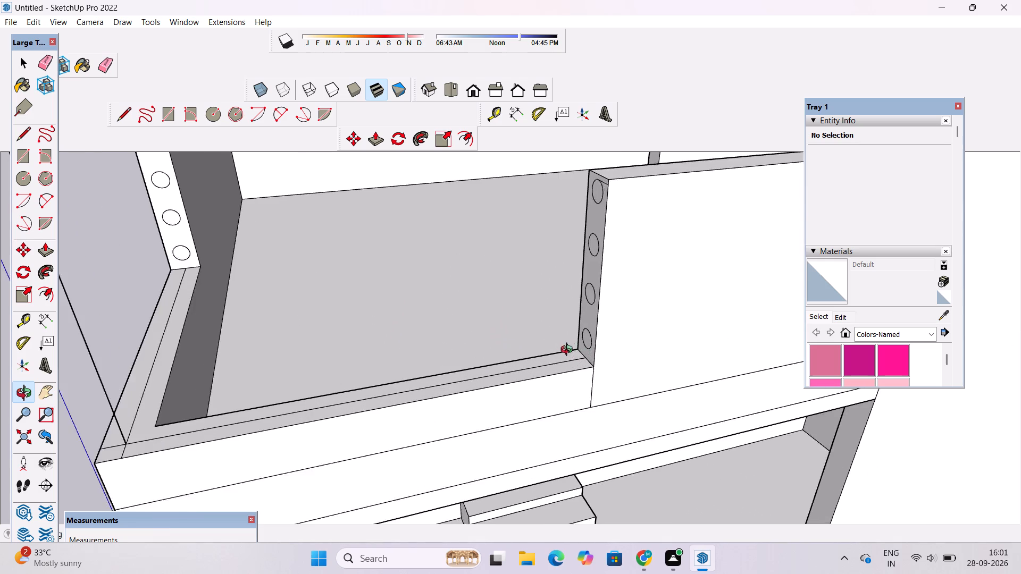
{"action": "scroll", "coordinate": [569, 351], "scroll_direction": "up", "scroll_amount": 4}
{"action": "left_click_drag", "start_coordinate": [579, 351], "coordinate": [580, 331]}
{"action": "scroll", "coordinate": [582, 328], "scroll_direction": "down", "scroll_amount": 4}
{"action": "left_click_drag", "start_coordinate": [592, 331], "coordinate": [602, 331], "text": "shift"}
{"action": "left_click_drag", "start_coordinate": [602, 340], "coordinate": [602, 332]}
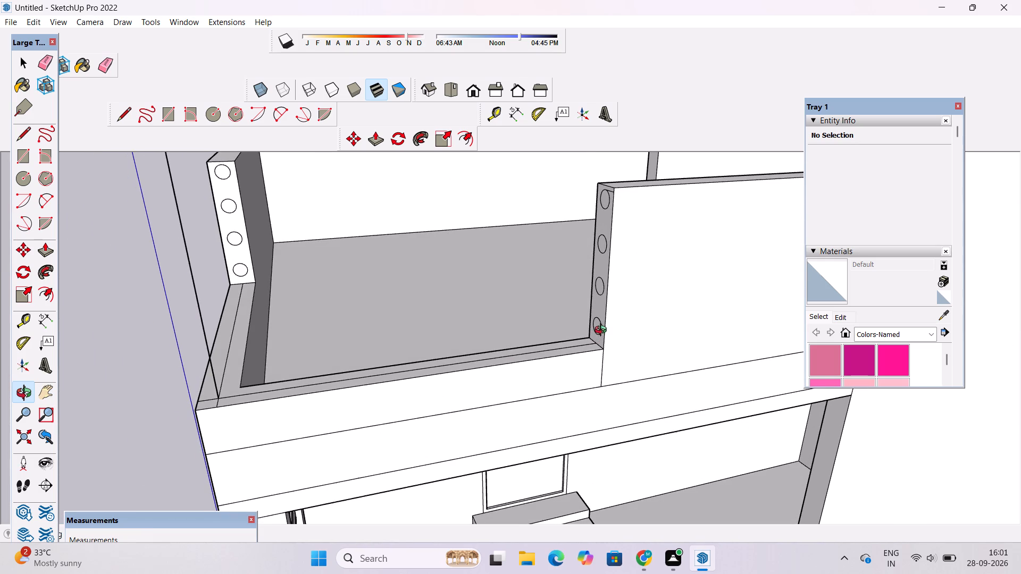
{"action": "key", "text": "l"}
{"action": "scroll", "coordinate": [590, 332], "scroll_direction": "up", "scroll_amount": 4}
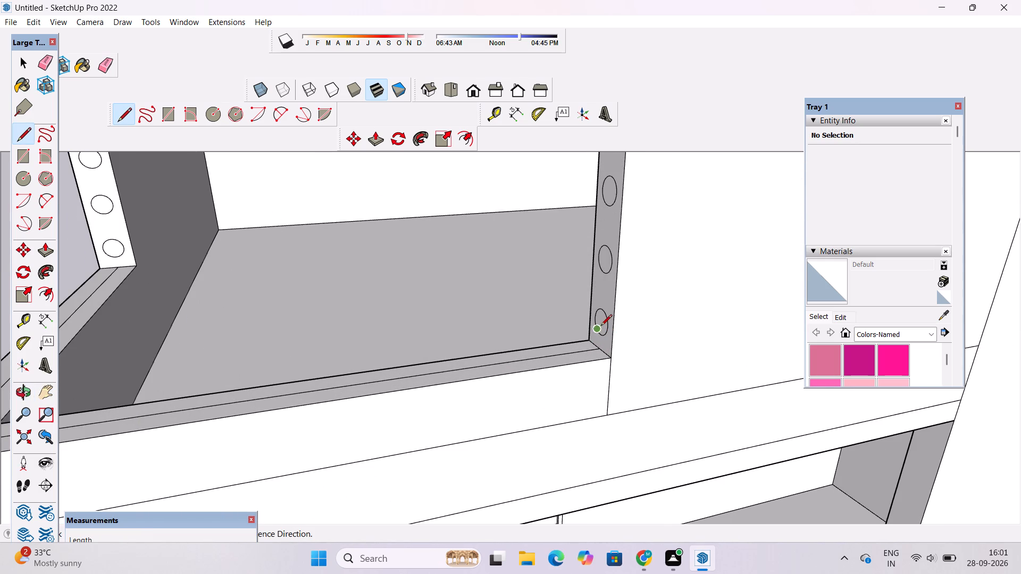
{"action": "left_click", "coordinate": [601, 323]}
{"action": "scroll", "coordinate": [601, 323], "scroll_direction": "down", "scroll_amount": 8}
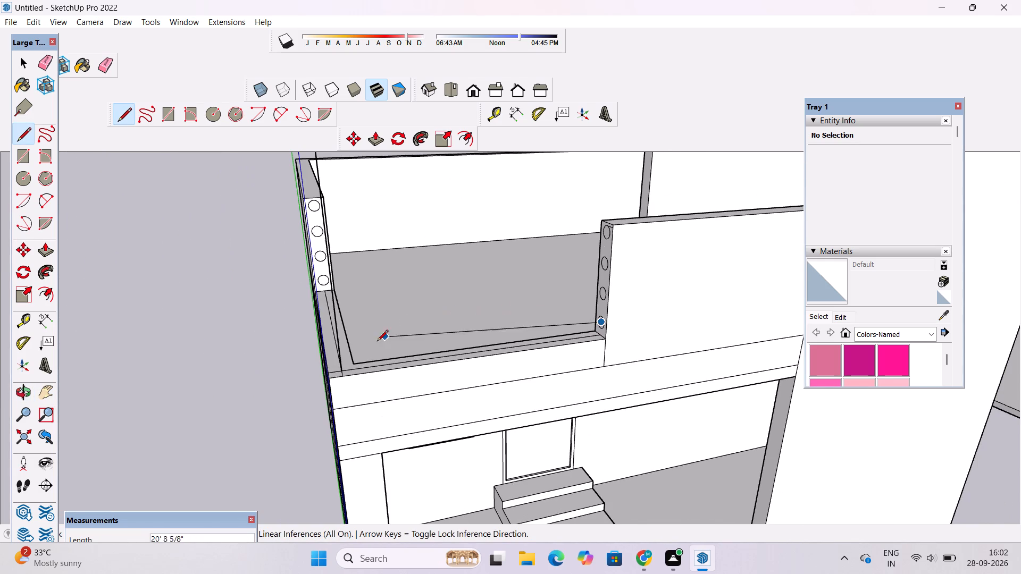
{"action": "scroll", "coordinate": [361, 350], "scroll_direction": "up", "scroll_amount": 13}
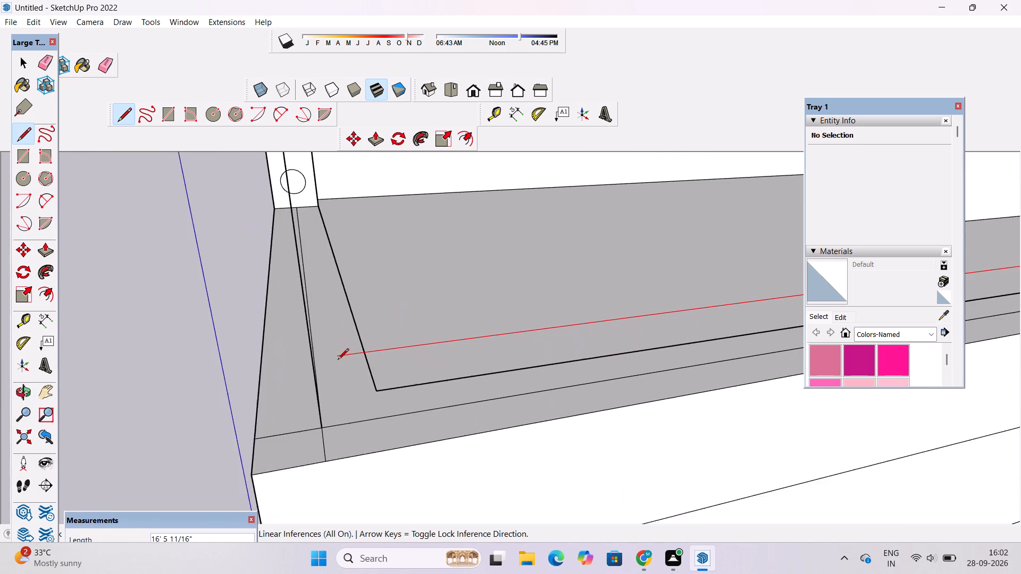
{"action": "scroll", "coordinate": [338, 360], "scroll_direction": "up", "scroll_amount": 4}
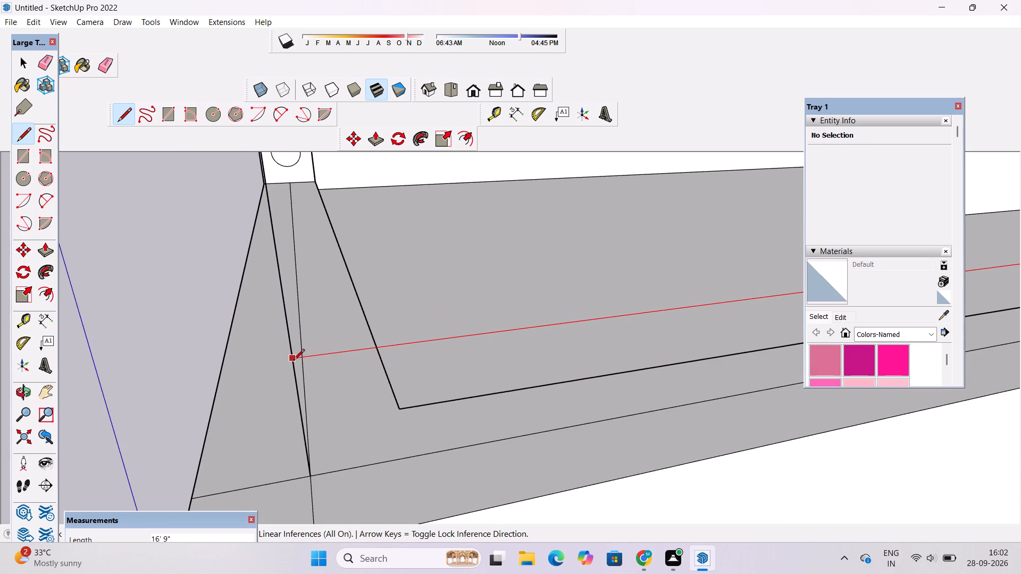
{"action": "left_click", "coordinate": [292, 361]}
{"action": "scroll", "coordinate": [250, 369], "scroll_direction": "down", "scroll_amount": 8}
{"action": "key", "text": "space"}
{"action": "scroll", "coordinate": [249, 371], "scroll_direction": "down", "scroll_amount": 8}
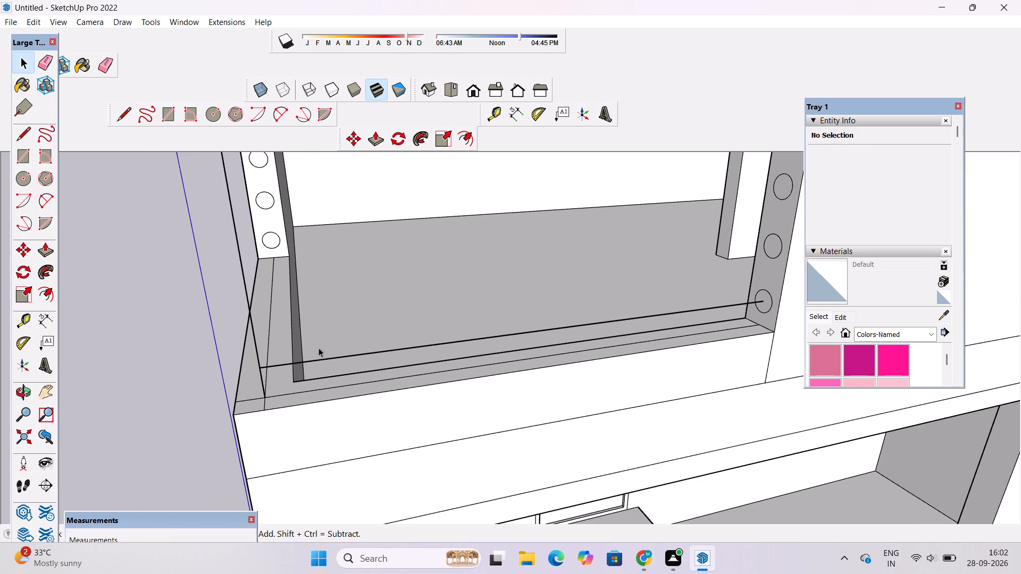
Draw a line about 16' 2" along the green axis above the front ledge, from the lowest circle's centre to just short of the vertical line.
{"action": "scroll", "coordinate": [242, 264], "scroll_direction": "up", "scroll_amount": 1}
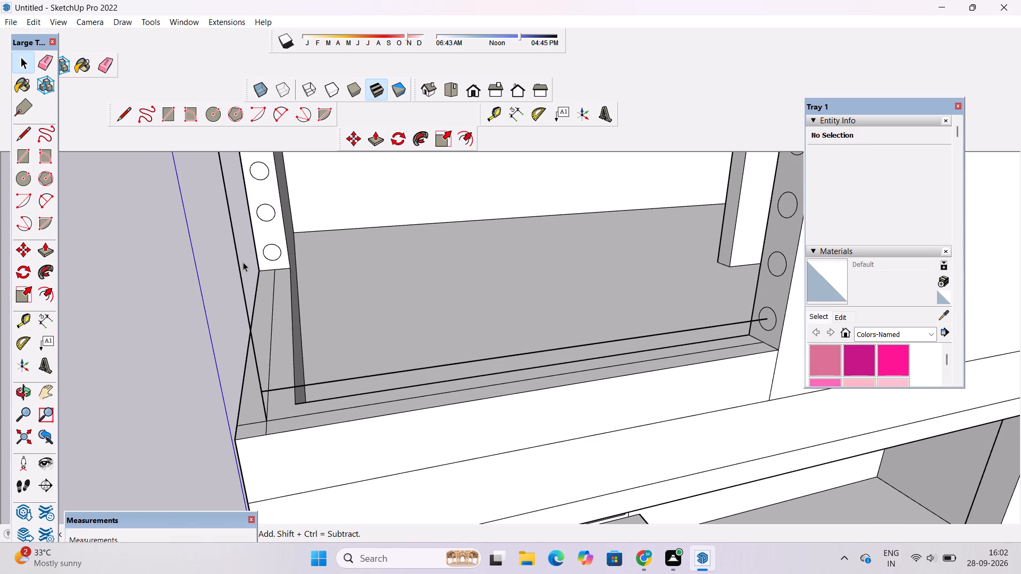
{"action": "key", "text": "l"}
{"action": "scroll", "coordinate": [287, 269], "scroll_direction": "up", "scroll_amount": 5}
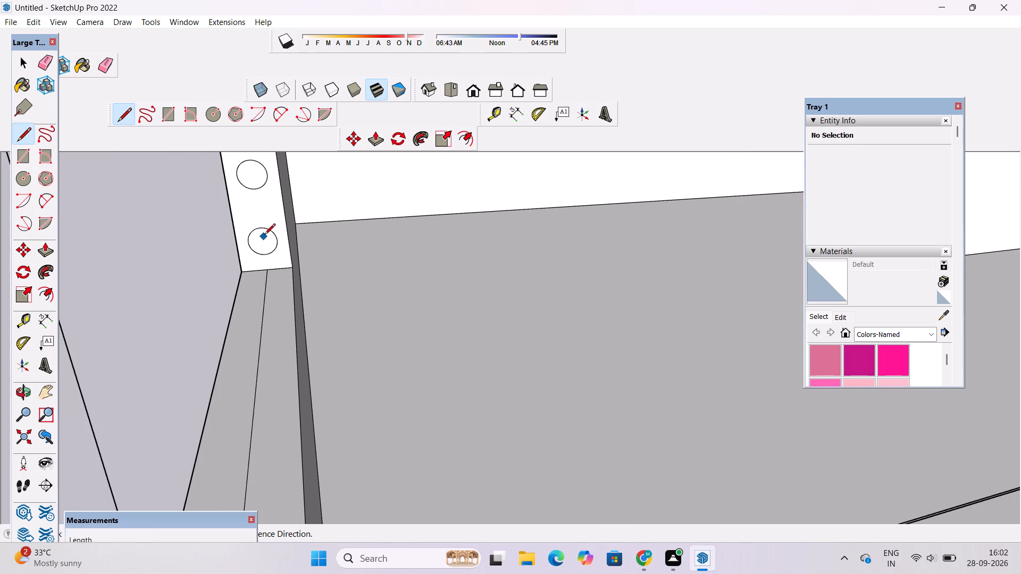
{"action": "left_click", "coordinate": [260, 243]}
{"action": "scroll", "coordinate": [260, 243], "scroll_direction": "down", "scroll_amount": 8}
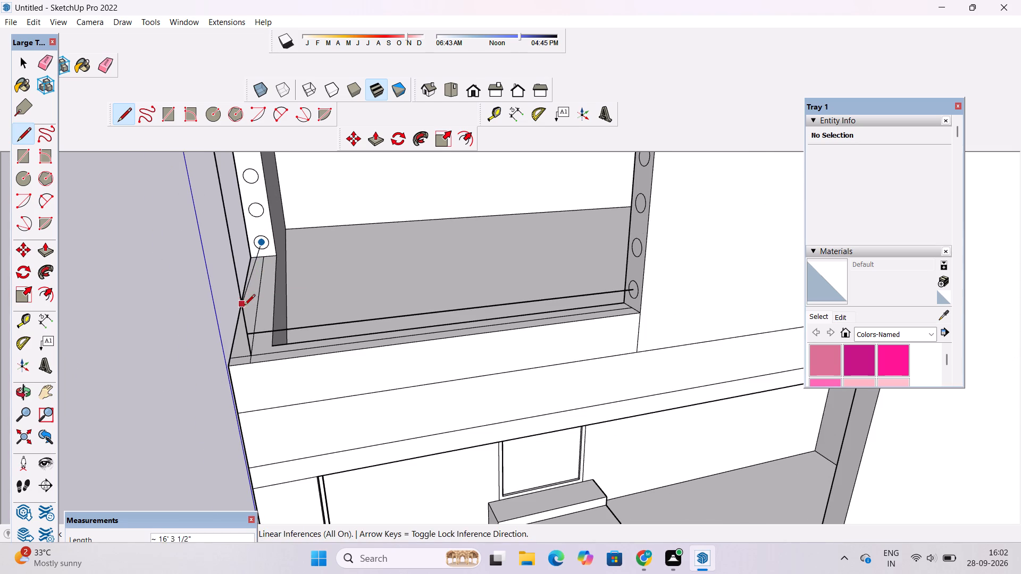
{"action": "scroll", "coordinate": [249, 330], "scroll_direction": "up", "scroll_amount": 16}
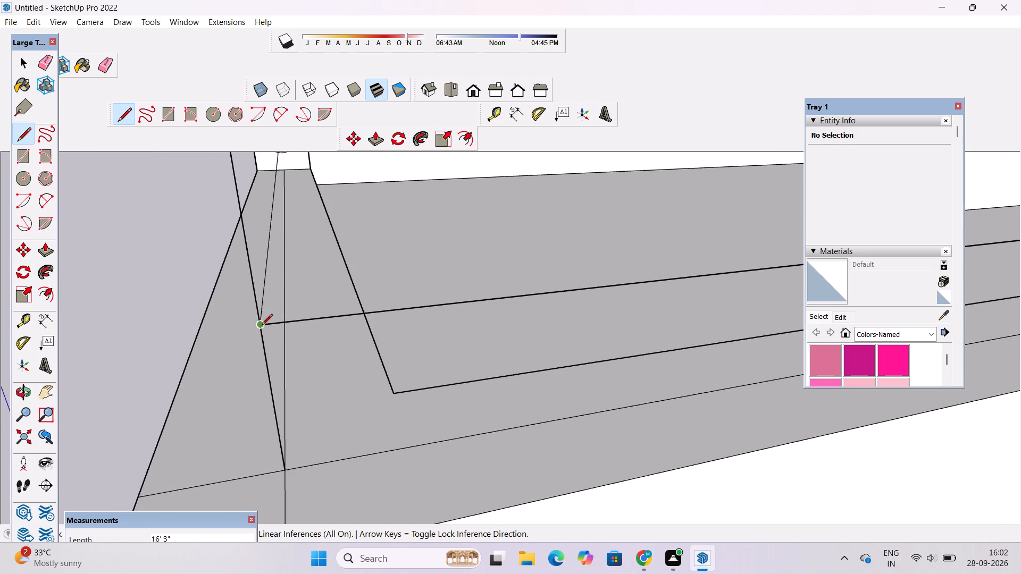
{"action": "scroll", "coordinate": [258, 327], "scroll_direction": "up", "scroll_amount": 4}
{"action": "key", "text": "o"}
{"action": "scroll", "coordinate": [258, 327], "scroll_direction": "down", "scroll_amount": 6}
{"action": "left_click_drag", "start_coordinate": [228, 337], "coordinate": [346, 312]}
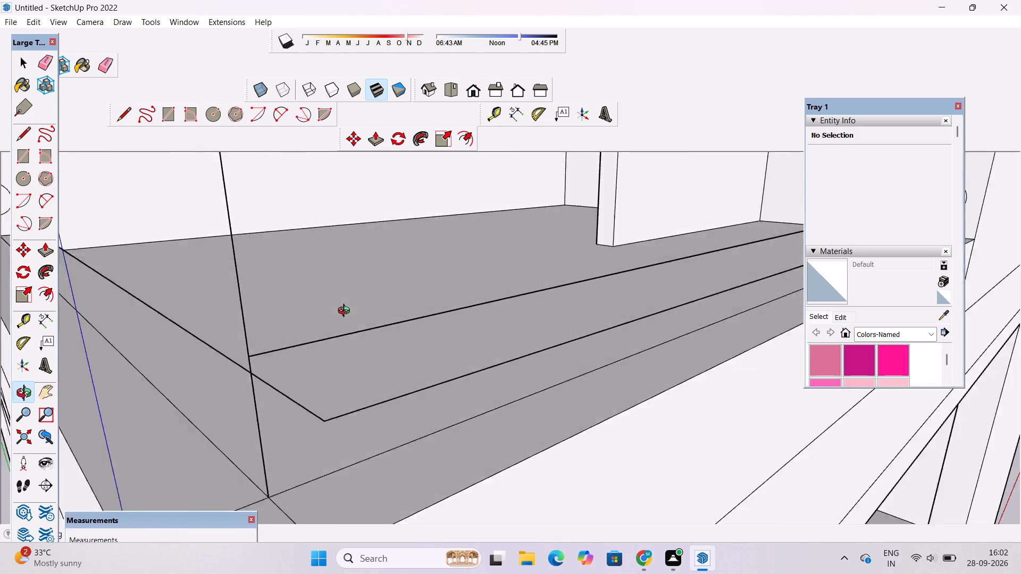
{"action": "left_click_drag", "start_coordinate": [346, 312], "coordinate": [376, 300]}
{"action": "scroll", "coordinate": [395, 291], "scroll_direction": "down", "scroll_amount": 6}
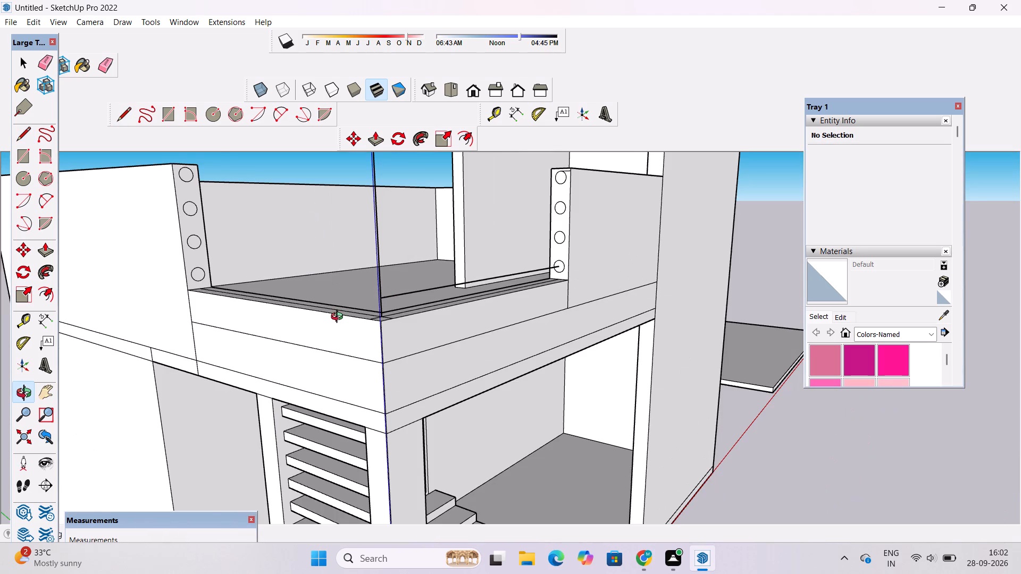
{"action": "left_click_drag", "start_coordinate": [339, 318], "coordinate": [411, 342], "text": "shift"}
{"action": "scroll", "coordinate": [319, 301], "scroll_direction": "up", "scroll_amount": 8, "text": "shift"}
{"action": "left_click_drag", "start_coordinate": [277, 294], "coordinate": [300, 299], "text": "shift"}
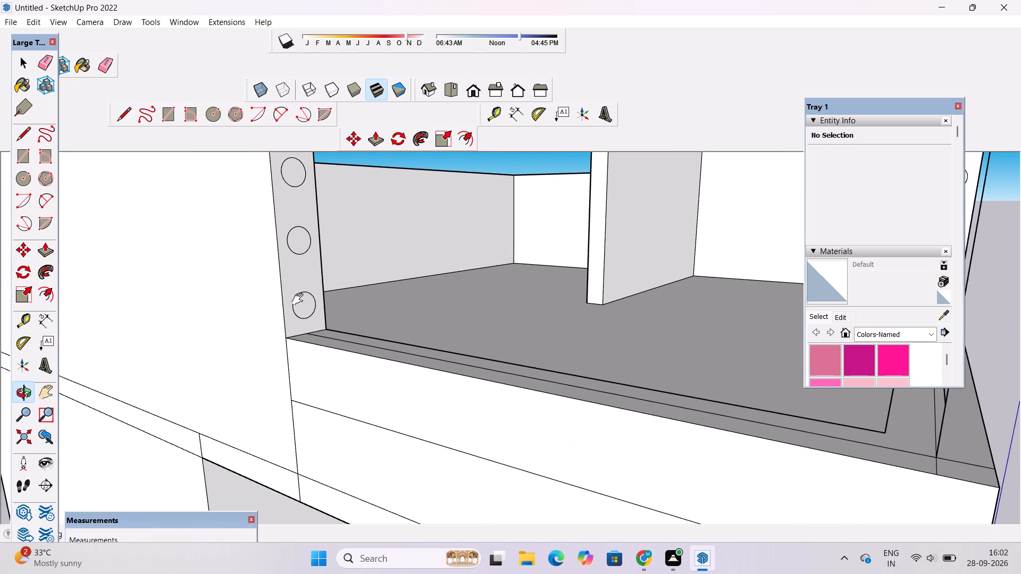
{"action": "key", "text": "l"}
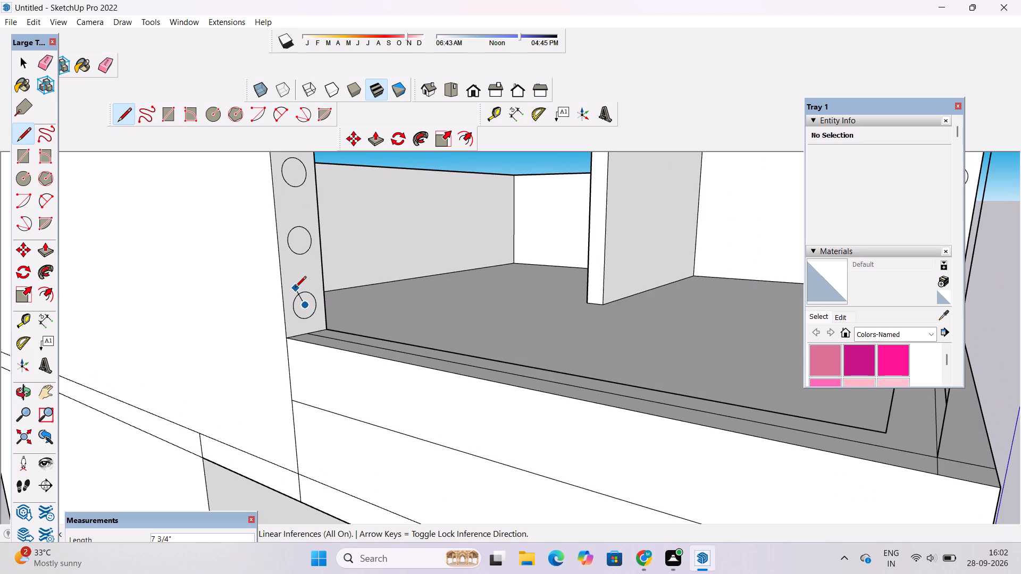
{"action": "scroll", "coordinate": [304, 304], "scroll_direction": "down", "scroll_amount": 6}
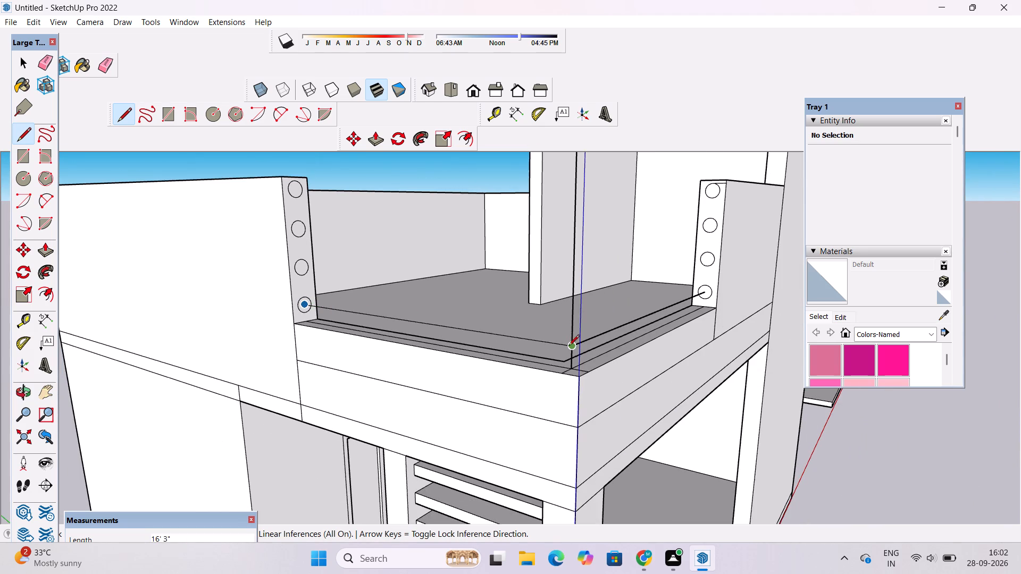
{"action": "scroll", "coordinate": [566, 352], "scroll_direction": "up", "scroll_amount": 4}
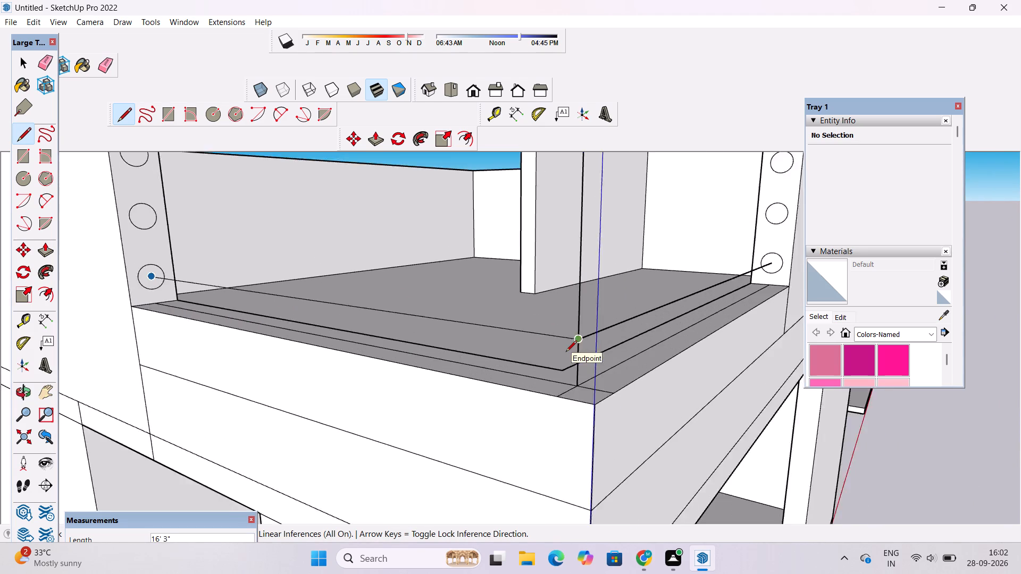
{"action": "scroll", "coordinate": [566, 352], "scroll_direction": "up", "scroll_amount": 6}
{"action": "scroll", "coordinate": [585, 333], "scroll_direction": "down", "scroll_amount": 1}
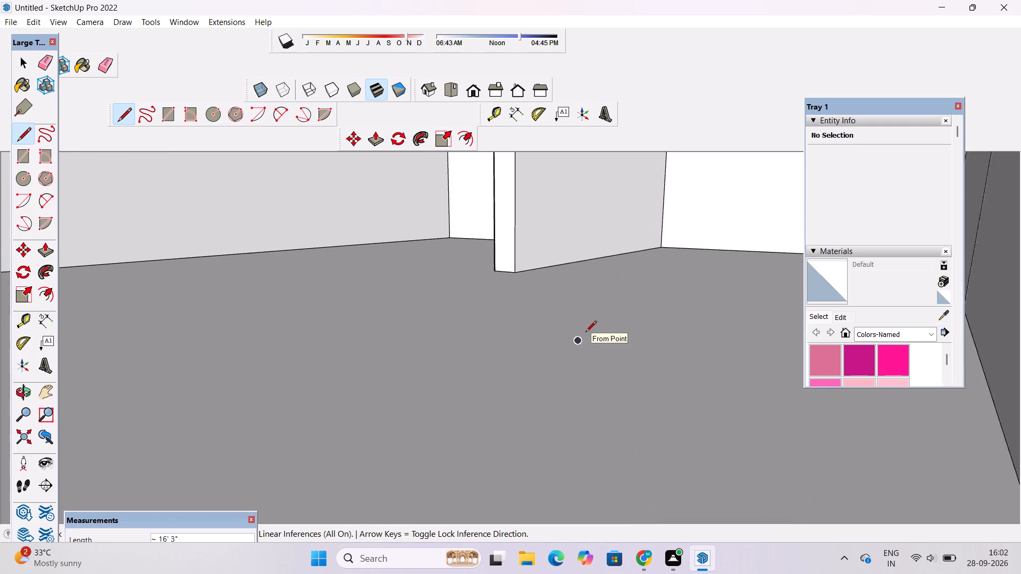
{"action": "scroll", "coordinate": [585, 333], "scroll_direction": "down", "scroll_amount": 4}
{"action": "scroll", "coordinate": [585, 322], "scroll_direction": "up", "scroll_amount": 2}
{"action": "scroll", "coordinate": [585, 322], "scroll_direction": "down", "scroll_amount": 1}
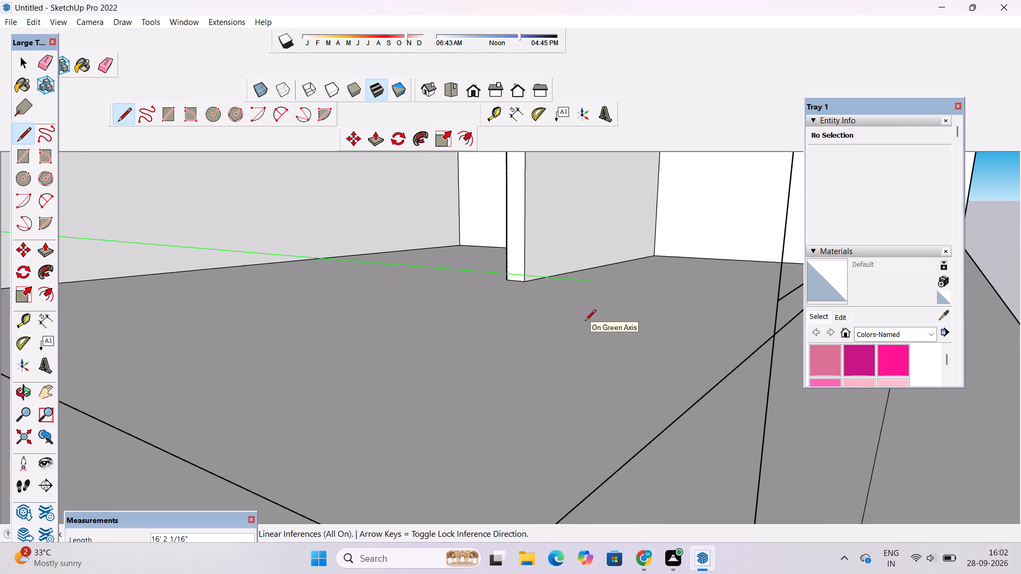
{"action": "scroll", "coordinate": [585, 322], "scroll_direction": "down", "scroll_amount": 1}
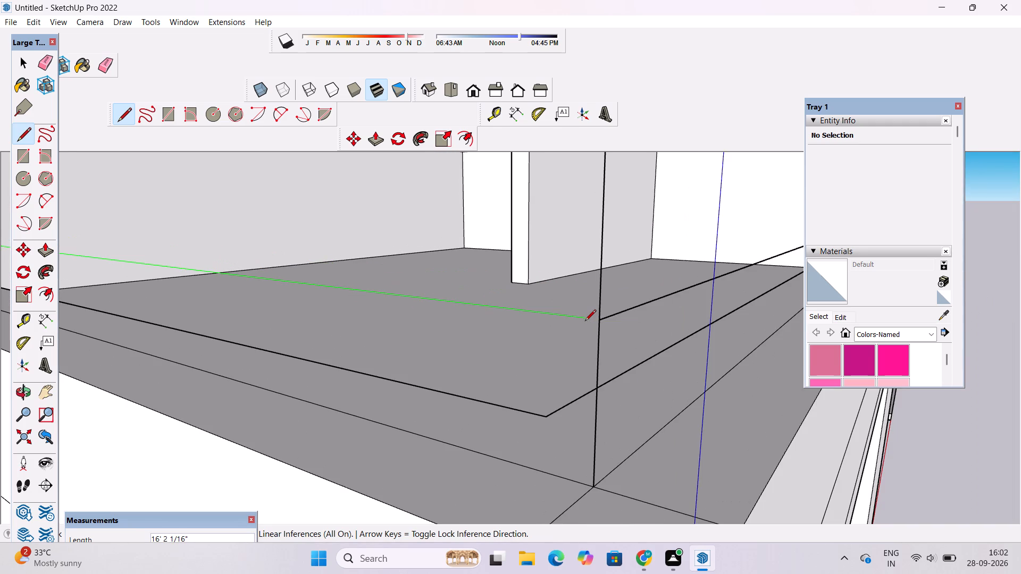
{"action": "left_click", "coordinate": [585, 322]}
Extend the front ledge line about 2' 1" along the green axis, from its loose end past the corner's vertical line.
{"action": "scroll", "coordinate": [585, 322], "scroll_direction": "up", "scroll_amount": 5}
{"action": "scroll", "coordinate": [585, 322], "scroll_direction": "down", "scroll_amount": 2}
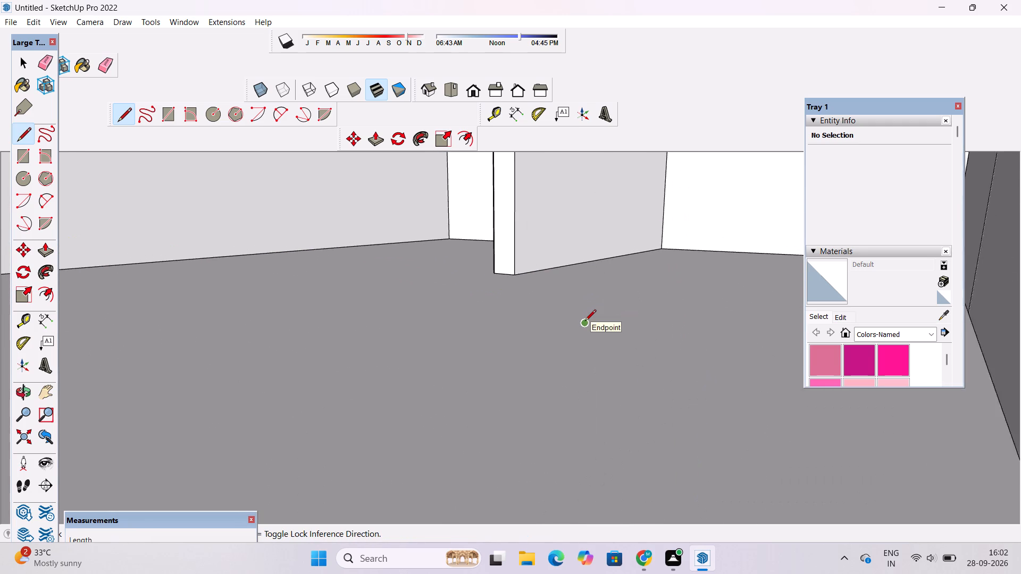
{"action": "scroll", "coordinate": [585, 322], "scroll_direction": "down", "scroll_amount": 5}
{"action": "scroll", "coordinate": [590, 324], "scroll_direction": "up", "scroll_amount": 2}
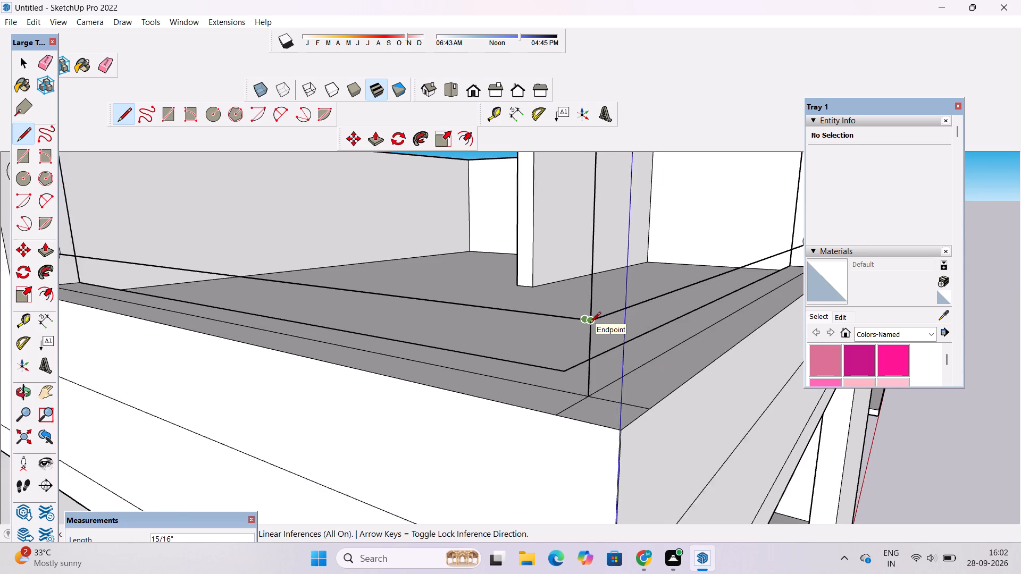
{"action": "scroll", "coordinate": [590, 324], "scroll_direction": "up", "scroll_amount": 12}
{"action": "scroll", "coordinate": [590, 324], "scroll_direction": "down", "scroll_amount": 5}
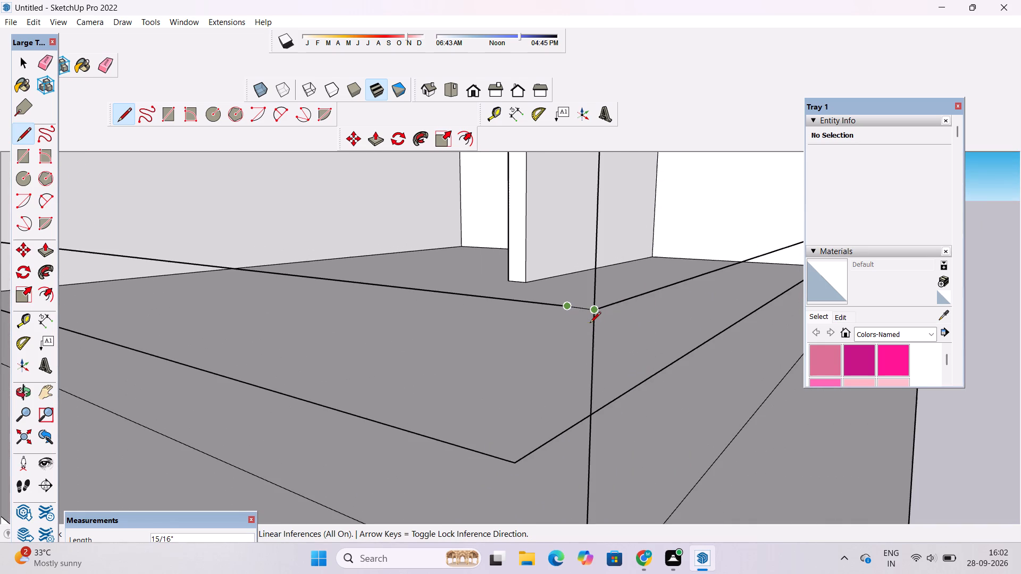
{"action": "scroll", "coordinate": [590, 310], "scroll_direction": "up", "scroll_amount": 4}
{"action": "scroll", "coordinate": [590, 310], "scroll_direction": "down", "scroll_amount": 3}
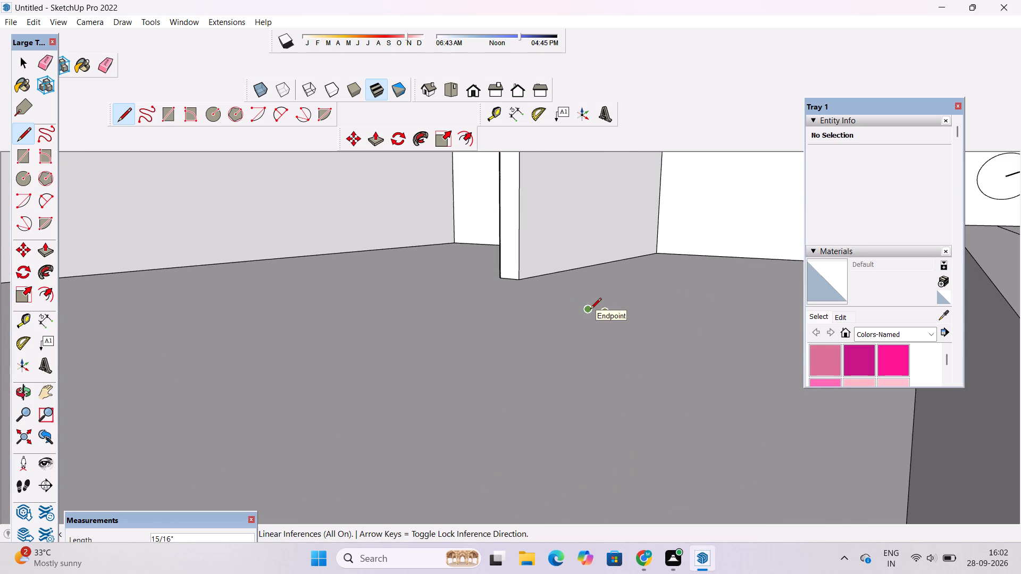
{"action": "scroll", "coordinate": [559, 305], "scroll_direction": "down", "scroll_amount": 5}
{"action": "scroll", "coordinate": [559, 305], "scroll_direction": "up", "scroll_amount": 5}
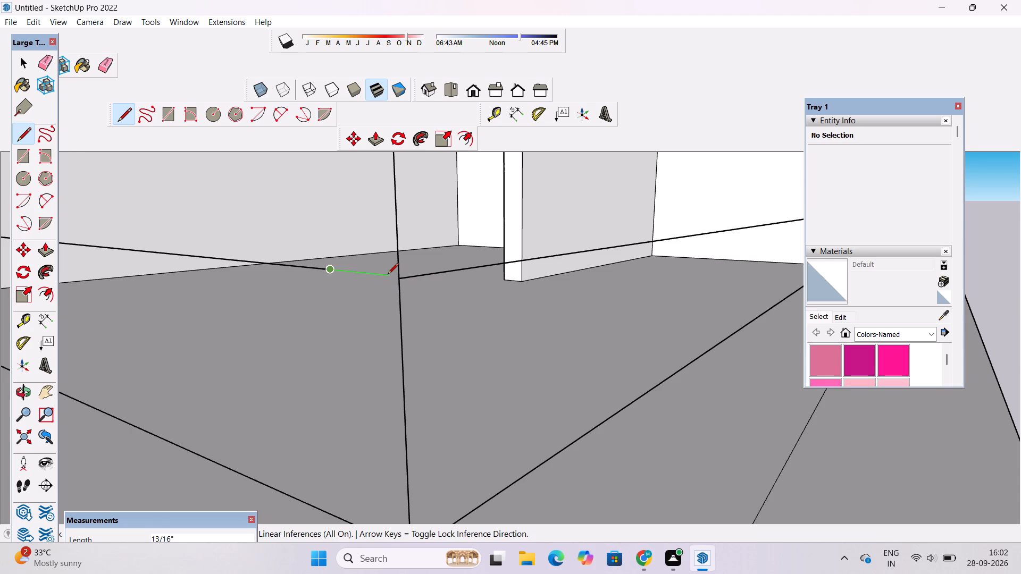
{"action": "scroll", "coordinate": [388, 275], "scroll_direction": "up", "scroll_amount": 1}
{"action": "scroll", "coordinate": [388, 275], "scroll_direction": "down", "scroll_amount": 2}
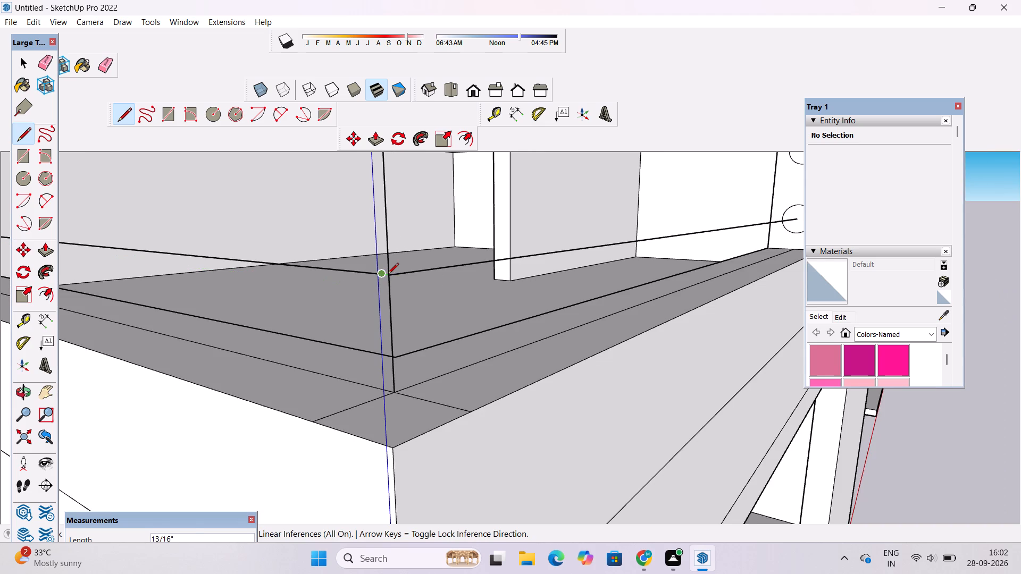
{"action": "scroll", "coordinate": [390, 274], "scroll_direction": "up", "scroll_amount": 8}
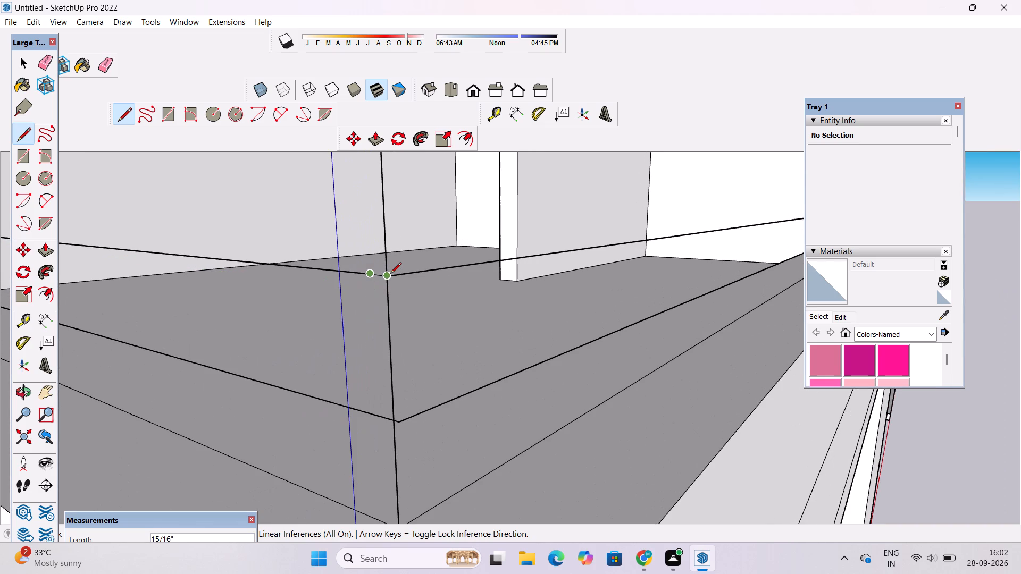
{"action": "scroll", "coordinate": [381, 275], "scroll_direction": "up", "scroll_amount": 4}
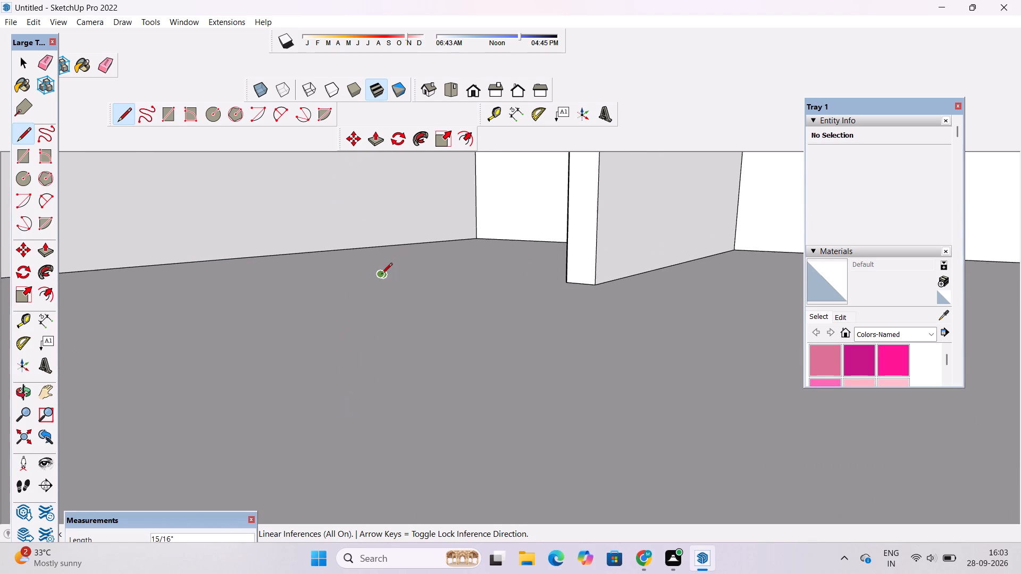
{"action": "scroll", "coordinate": [381, 275], "scroll_direction": "down", "scroll_amount": 5}
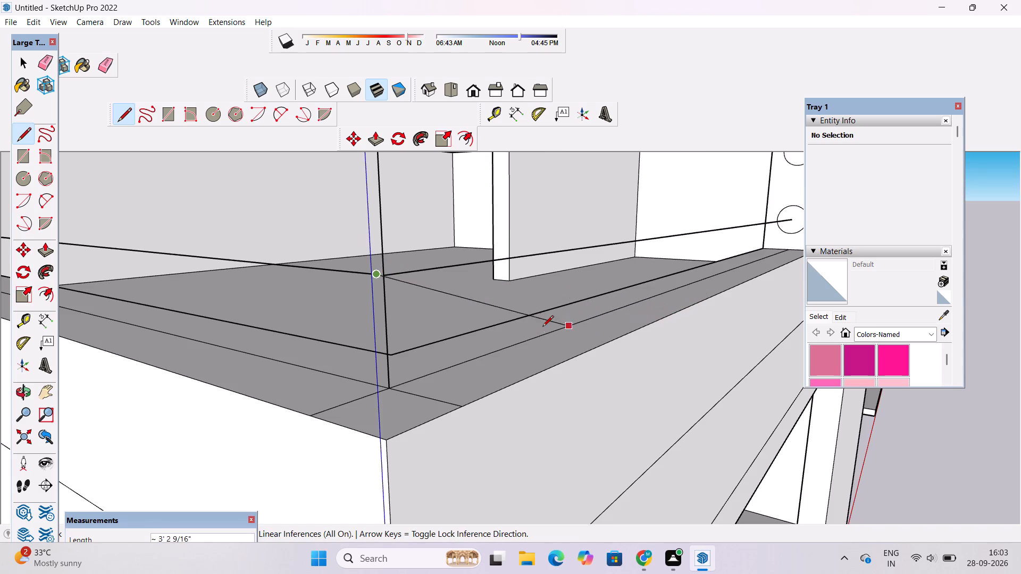
{"action": "left_click", "coordinate": [630, 296]}
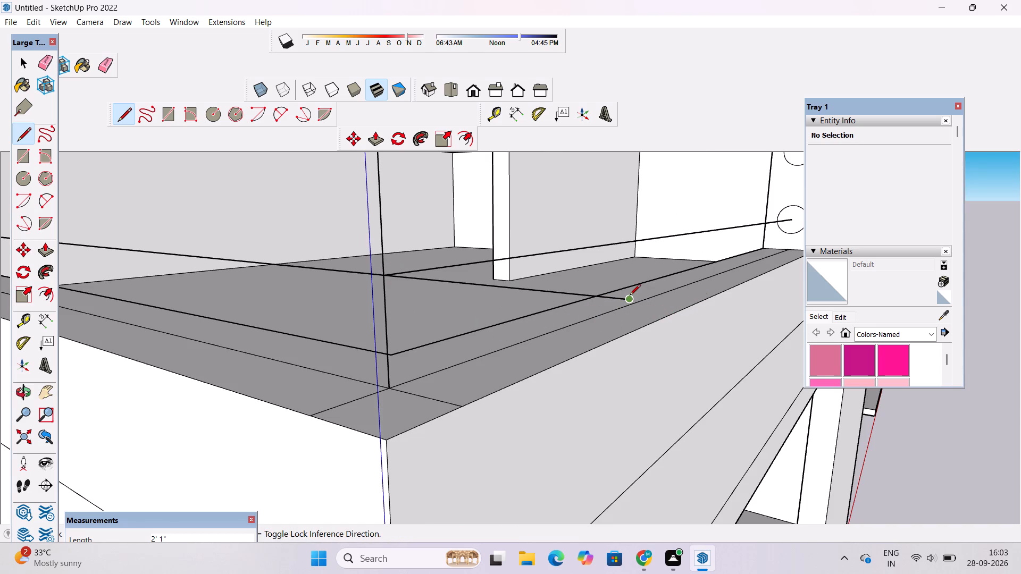
{"action": "key", "text": "space"}
Erase the piece of the front ledge line that overshoots the corner's vertical line.
{"action": "scroll", "coordinate": [348, 261], "scroll_direction": "up", "scroll_amount": 2}
{"action": "key", "text": "o"}
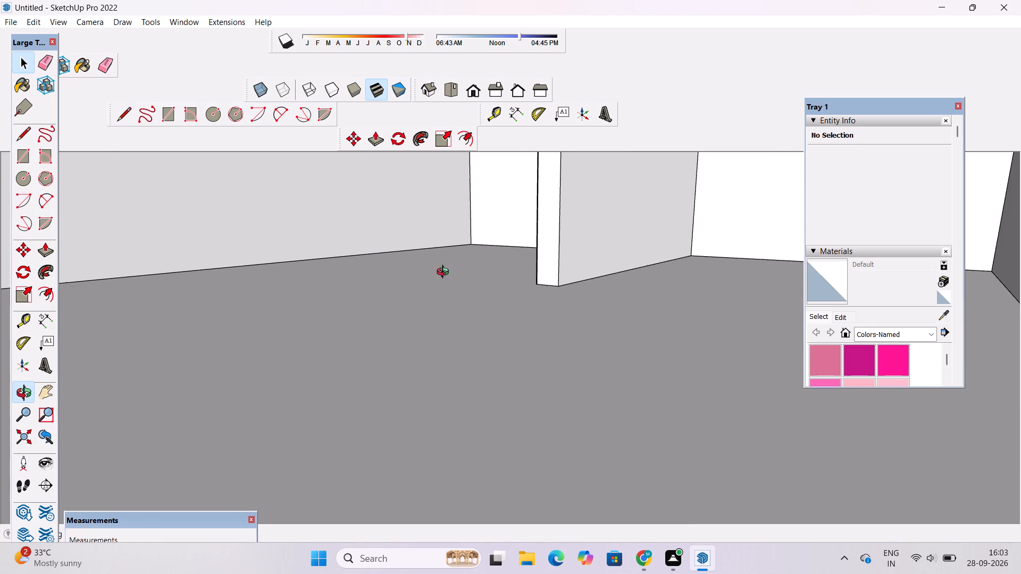
{"action": "left_click_drag", "start_coordinate": [525, 280], "coordinate": [371, 291]}
{"action": "scroll", "coordinate": [365, 292], "scroll_direction": "down", "scroll_amount": 5}
{"action": "left_click_drag", "start_coordinate": [321, 298], "coordinate": [681, 283], "text": "shift"}
{"action": "scroll", "coordinate": [681, 283], "scroll_direction": "down", "scroll_amount": 7}
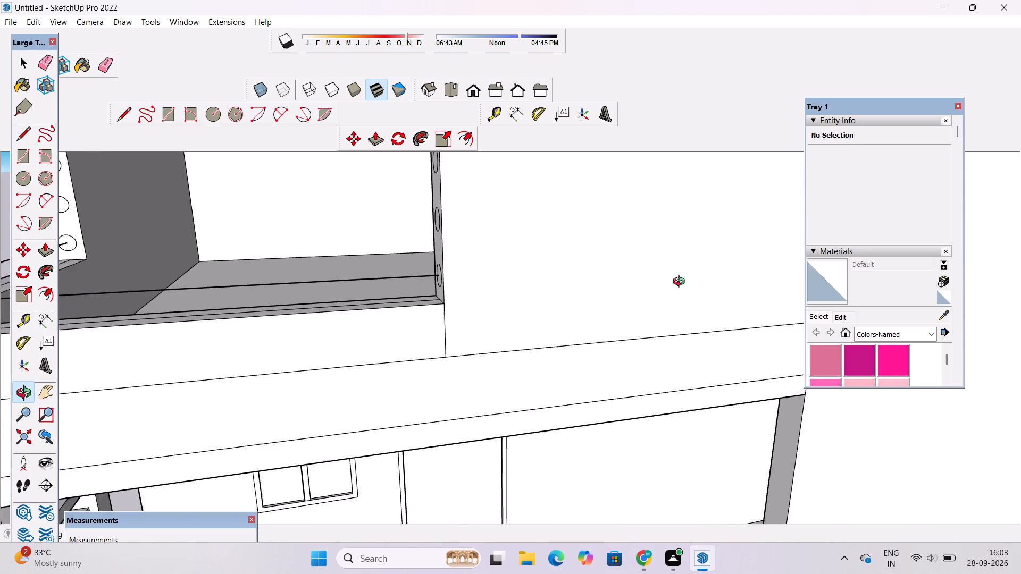
{"action": "scroll", "coordinate": [681, 283], "scroll_direction": "down", "scroll_amount": 4}
{"action": "scroll", "coordinate": [250, 299], "scroll_direction": "up", "scroll_amount": 6}
{"action": "scroll", "coordinate": [202, 294], "scroll_direction": "up", "scroll_amount": 5}
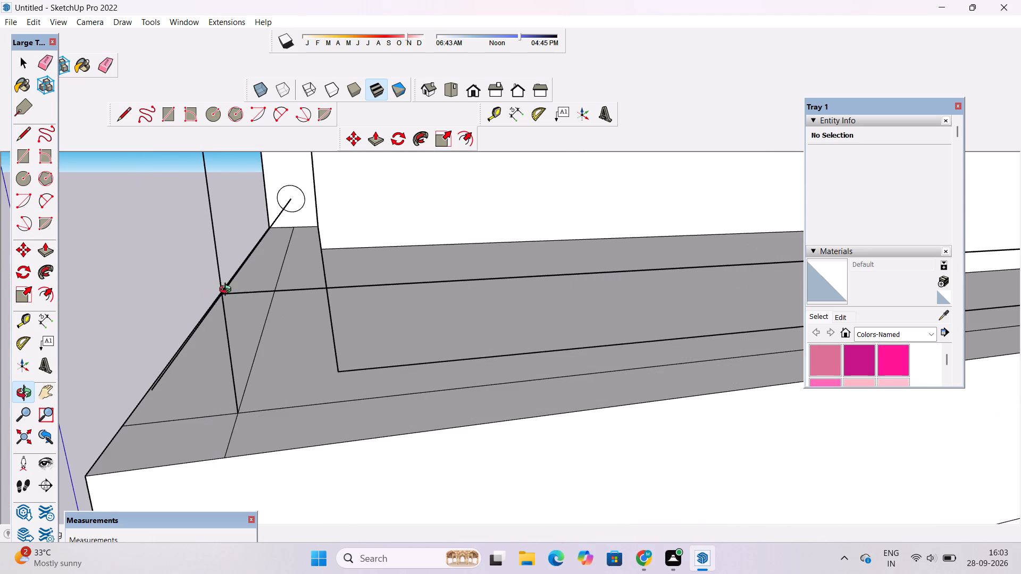
{"action": "scroll", "coordinate": [258, 291], "scroll_direction": "up", "scroll_amount": 6}
{"action": "scroll", "coordinate": [258, 291], "scroll_direction": "down", "scroll_amount": 5}
{"action": "left_click_drag", "start_coordinate": [255, 304], "coordinate": [256, 306]}
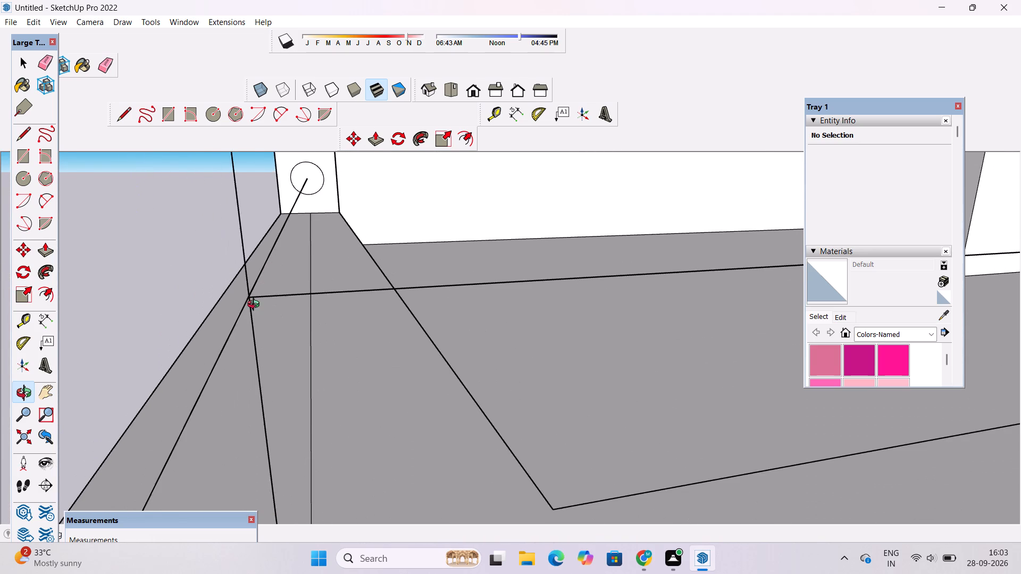
{"action": "left_click_drag", "start_coordinate": [256, 306], "coordinate": [367, 346]}
{"action": "left_click_drag", "start_coordinate": [289, 379], "coordinate": [287, 386]}
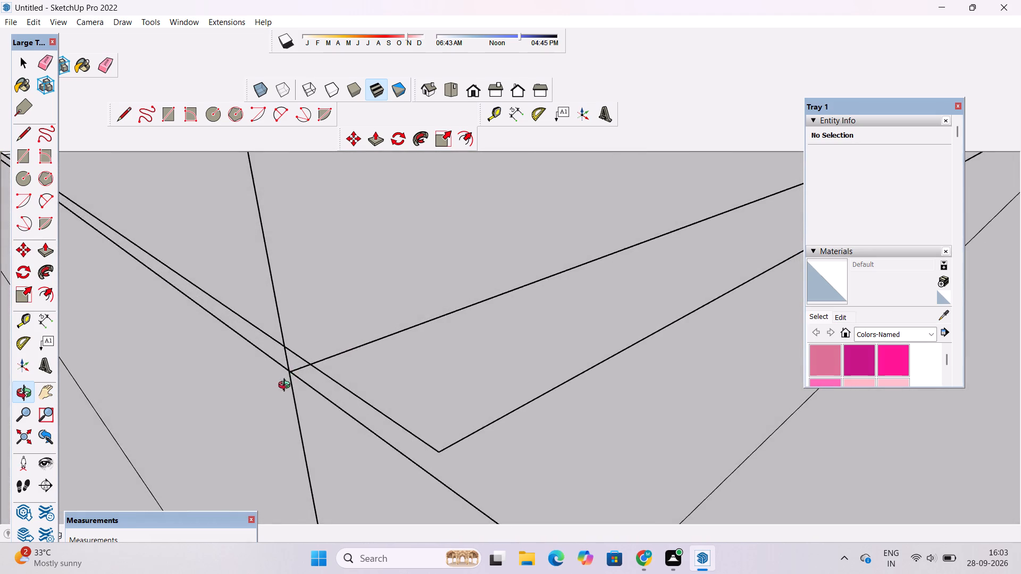
{"action": "left_click_drag", "start_coordinate": [287, 386], "coordinate": [240, 467]}
{"action": "scroll", "coordinate": [308, 344], "scroll_direction": "up", "scroll_amount": 1}
{"action": "left_click_drag", "start_coordinate": [308, 344], "coordinate": [297, 365]}
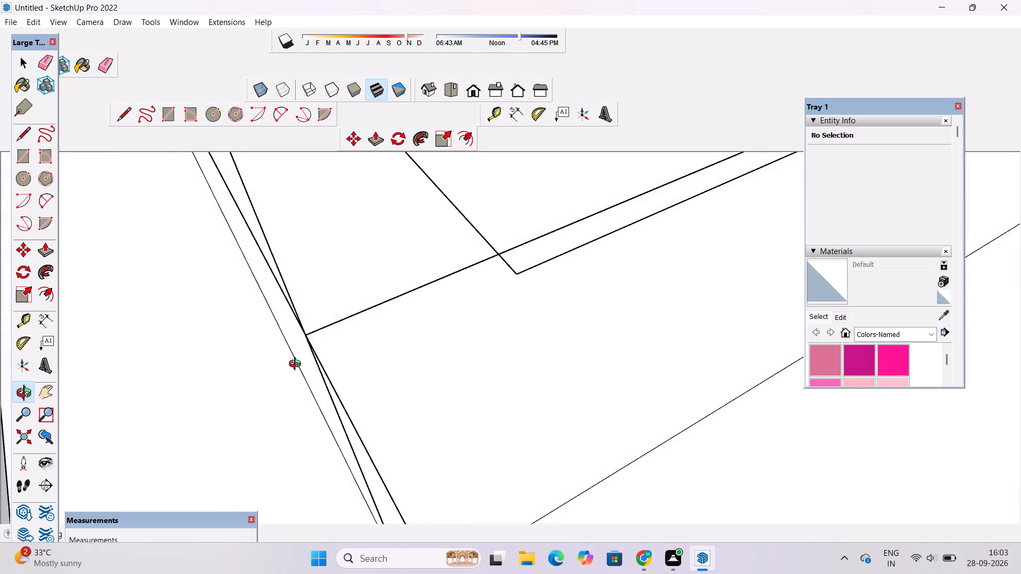
{"action": "left_click_drag", "start_coordinate": [297, 365], "coordinate": [246, 440]}
{"action": "scroll", "coordinate": [322, 295], "scroll_direction": "up", "scroll_amount": 4}
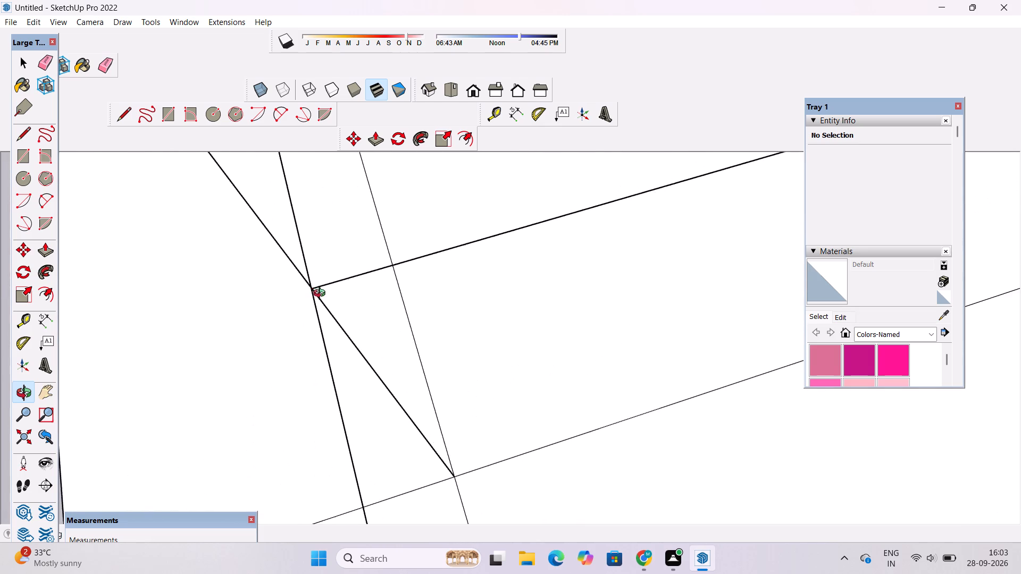
{"action": "left_click_drag", "start_coordinate": [347, 276], "coordinate": [303, 327]}
{"action": "left_click_drag", "start_coordinate": [302, 347], "coordinate": [314, 297], "text": "shift"}
{"action": "scroll", "coordinate": [314, 297], "scroll_direction": "up", "scroll_amount": 4, "text": "shift"}
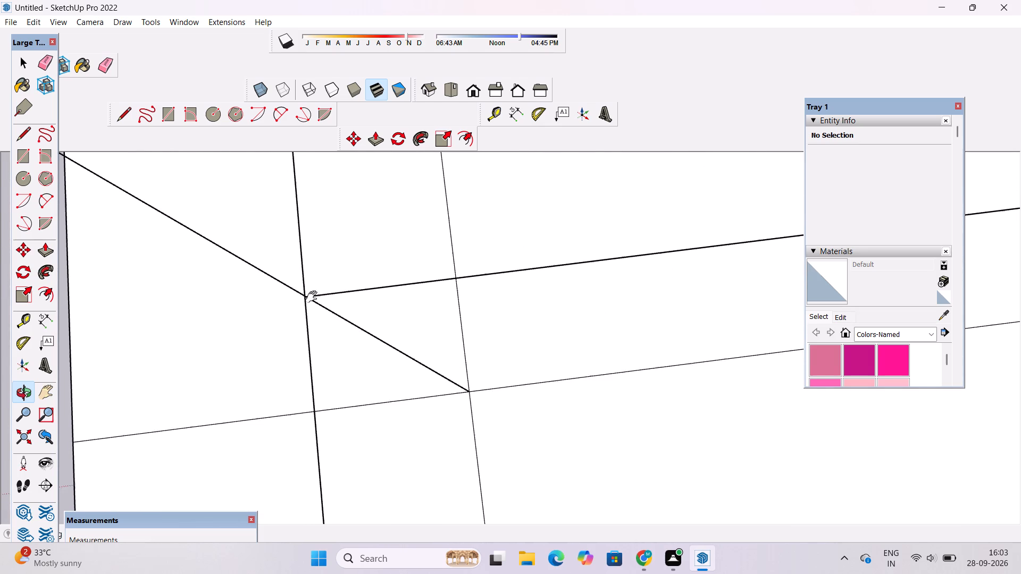
{"action": "scroll", "coordinate": [314, 297], "scroll_direction": "up", "scroll_amount": 9, "text": "shift"}
{"action": "scroll", "coordinate": [314, 293], "scroll_direction": "down", "scroll_amount": 14, "text": "shift"}
{"action": "left_click_drag", "start_coordinate": [314, 292], "coordinate": [320, 261], "text": "shift"}
{"action": "key", "text": "e"}
{"action": "left_click", "coordinate": [320, 310]}
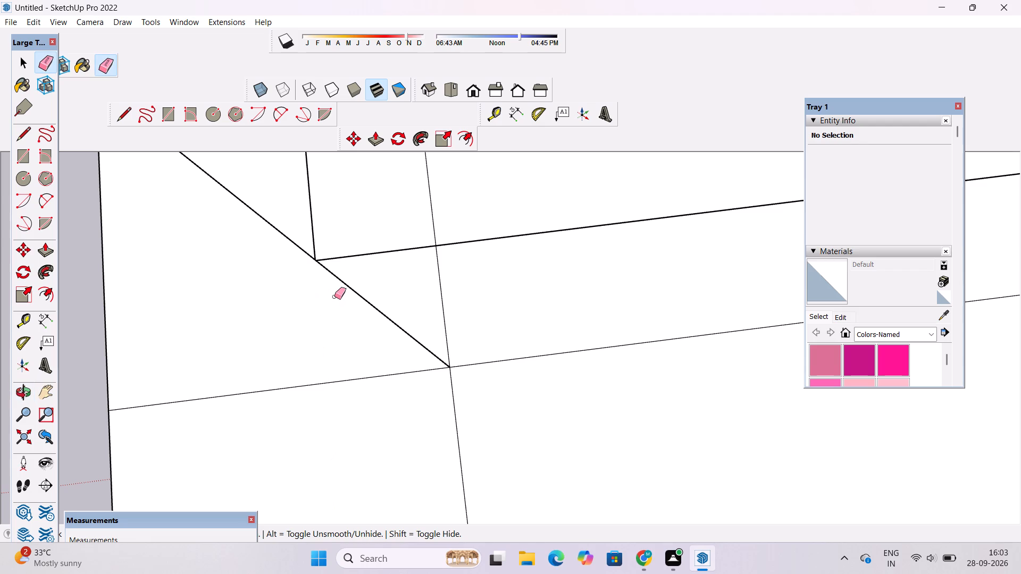
Draw a slanted line from the point where the front ledge line meets the vertical line, ending freely above the side ledge.
{"action": "key", "text": "o"}
{"action": "scroll", "coordinate": [319, 258], "scroll_direction": "up", "scroll_amount": 1}
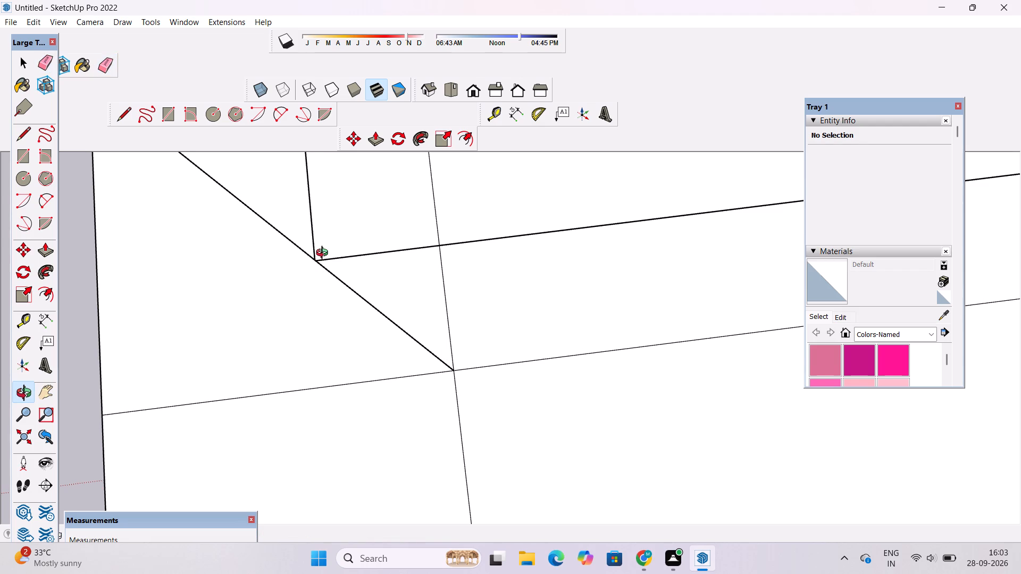
{"action": "scroll", "coordinate": [324, 254], "scroll_direction": "up", "scroll_amount": 2}
{"action": "key", "text": "l"}
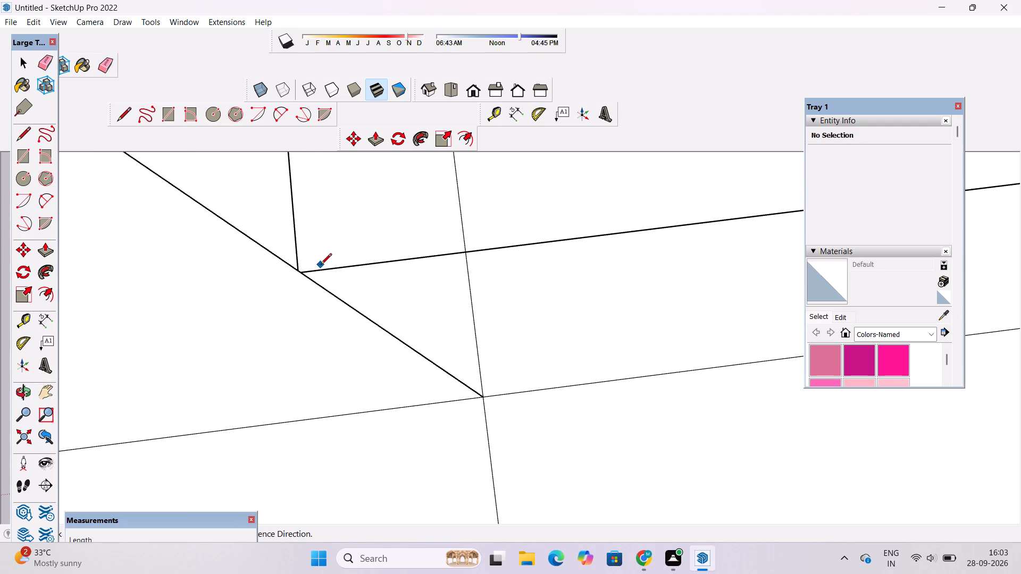
{"action": "scroll", "coordinate": [316, 267], "scroll_direction": "up", "scroll_amount": 6}
{"action": "scroll", "coordinate": [316, 267], "scroll_direction": "down", "scroll_amount": 6}
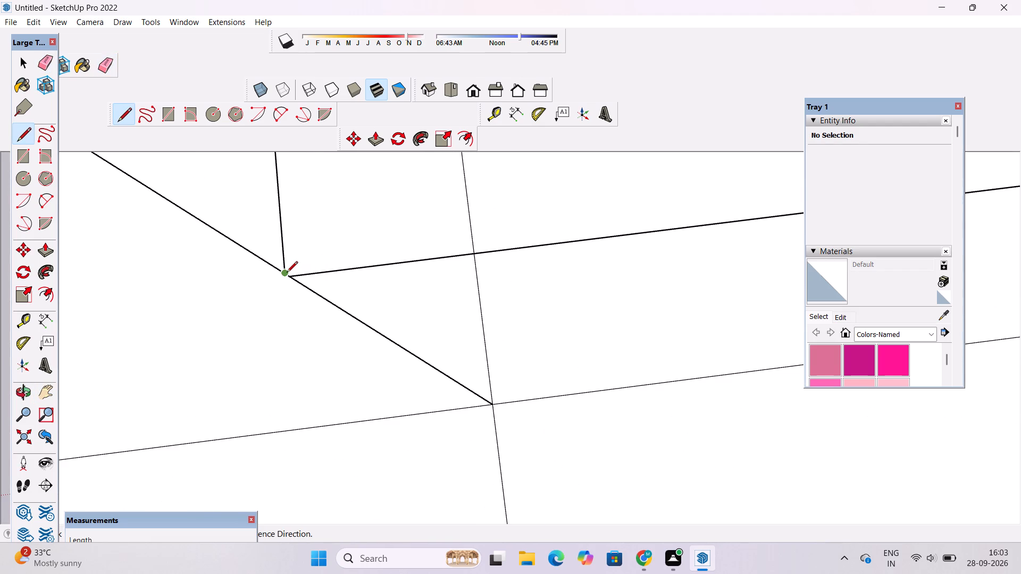
{"action": "left_click", "coordinate": [284, 274]}
{"action": "scroll", "coordinate": [316, 268], "scroll_direction": "down", "scroll_amount": 20}
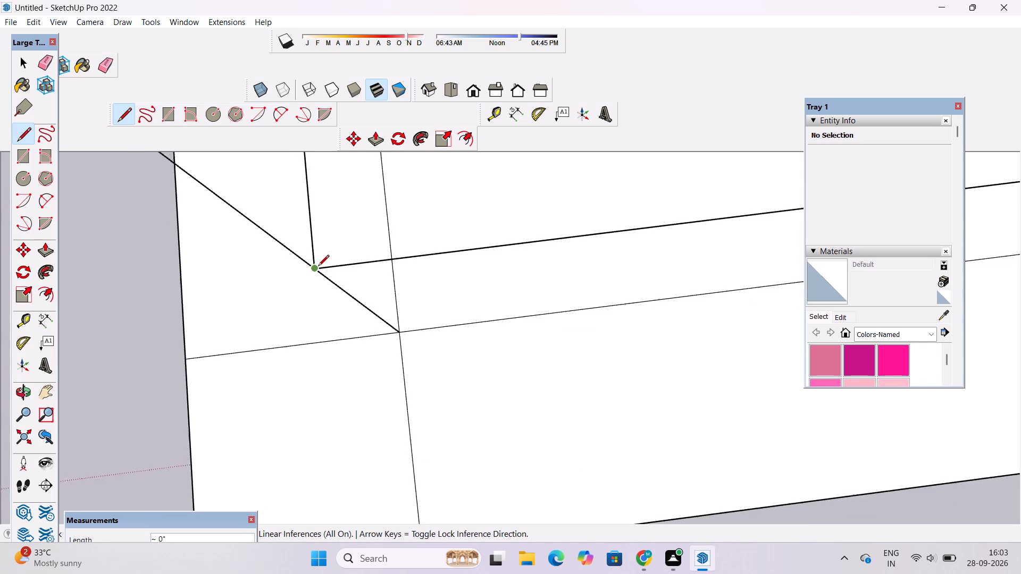
{"action": "scroll", "coordinate": [318, 267], "scroll_direction": "down", "scroll_amount": 20}
{"action": "scroll", "coordinate": [318, 267], "scroll_direction": "down", "scroll_amount": 19}
{"action": "scroll", "coordinate": [397, 245], "scroll_direction": "up", "scroll_amount": 2}
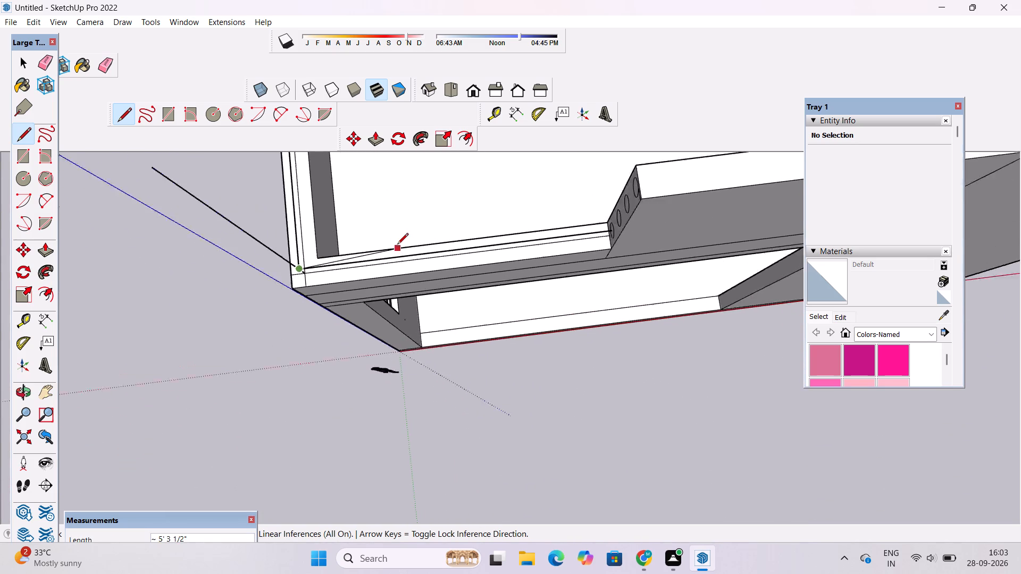
{"action": "scroll", "coordinate": [397, 245], "scroll_direction": "up", "scroll_amount": 7}
{"action": "scroll", "coordinate": [526, 263], "scroll_direction": "down", "scroll_amount": 10}
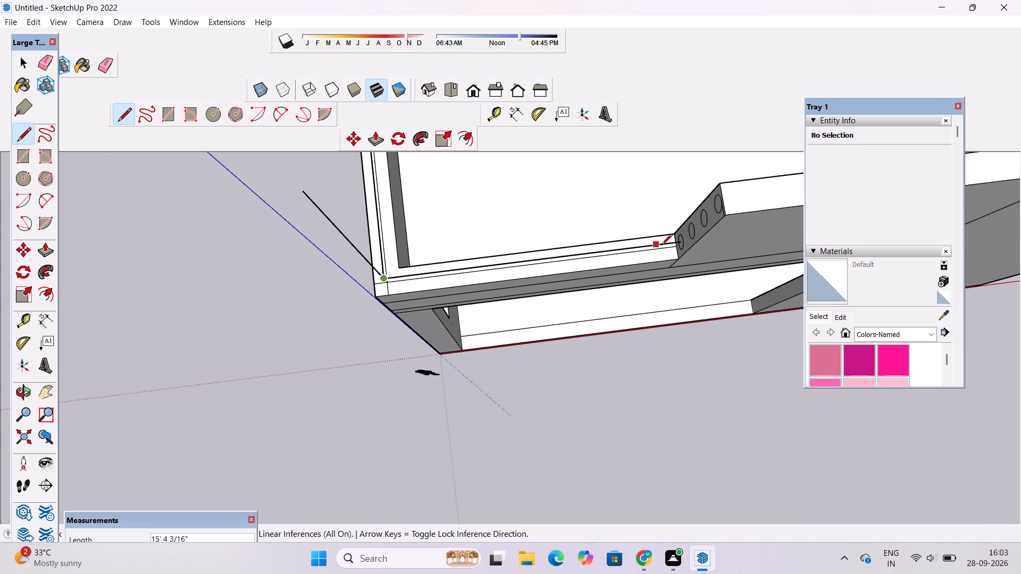
{"action": "left_click", "coordinate": [537, 170]}
{"action": "key", "text": "space"}
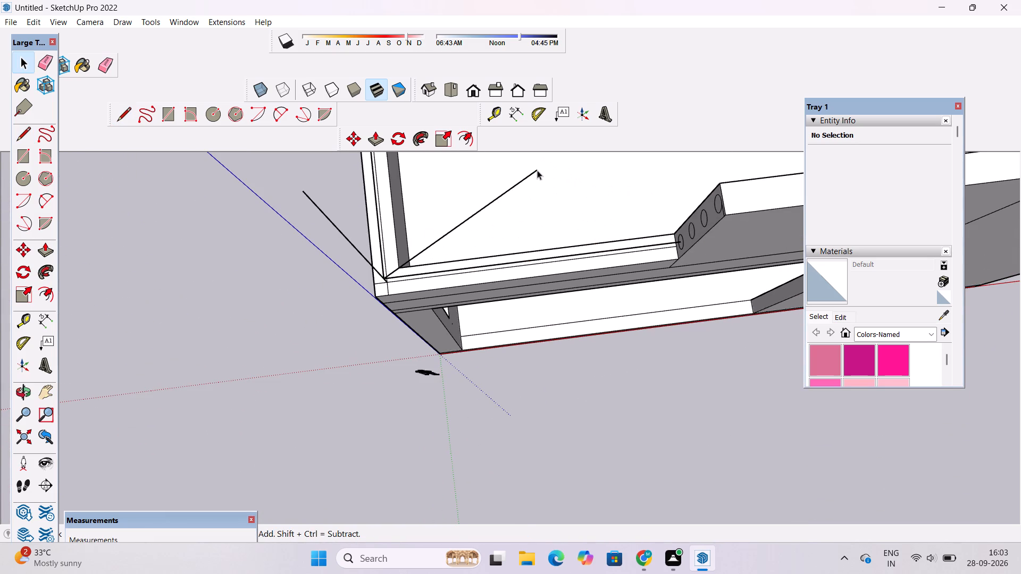
Erase the existing side ledge line that runs from the opposite wall's lowest circle to the corner's vertical line.
{"action": "key", "text": "e"}
{"action": "scroll", "coordinate": [678, 243], "scroll_direction": "up", "scroll_amount": 12}
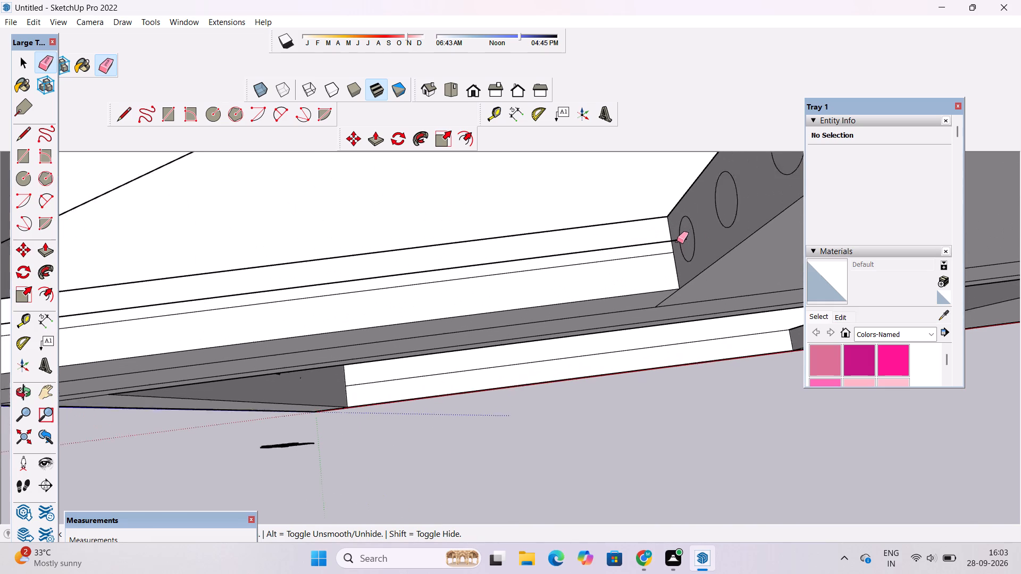
{"action": "scroll", "coordinate": [677, 241], "scroll_direction": "up", "scroll_amount": 1}
{"action": "left_click", "coordinate": [653, 242]}
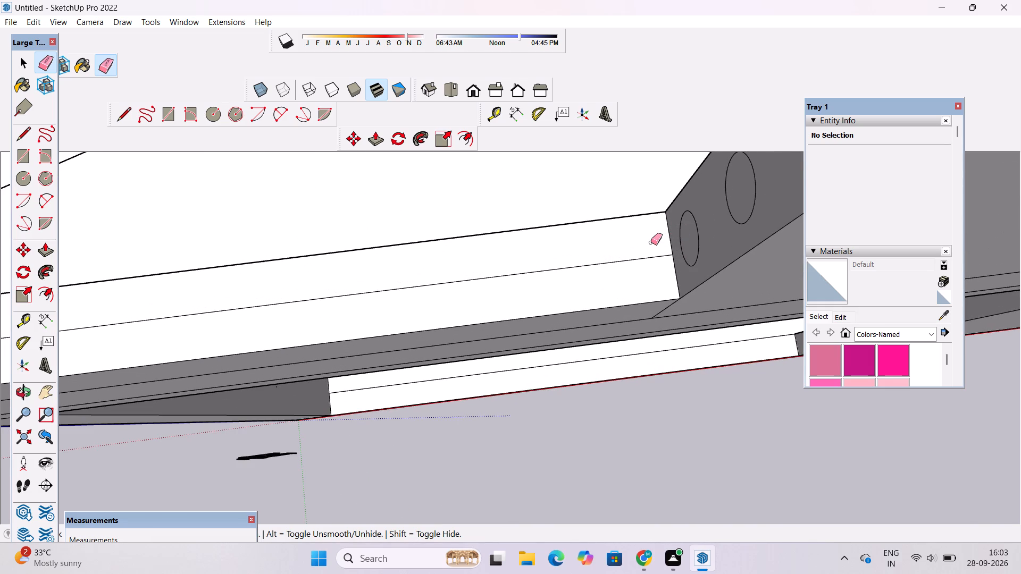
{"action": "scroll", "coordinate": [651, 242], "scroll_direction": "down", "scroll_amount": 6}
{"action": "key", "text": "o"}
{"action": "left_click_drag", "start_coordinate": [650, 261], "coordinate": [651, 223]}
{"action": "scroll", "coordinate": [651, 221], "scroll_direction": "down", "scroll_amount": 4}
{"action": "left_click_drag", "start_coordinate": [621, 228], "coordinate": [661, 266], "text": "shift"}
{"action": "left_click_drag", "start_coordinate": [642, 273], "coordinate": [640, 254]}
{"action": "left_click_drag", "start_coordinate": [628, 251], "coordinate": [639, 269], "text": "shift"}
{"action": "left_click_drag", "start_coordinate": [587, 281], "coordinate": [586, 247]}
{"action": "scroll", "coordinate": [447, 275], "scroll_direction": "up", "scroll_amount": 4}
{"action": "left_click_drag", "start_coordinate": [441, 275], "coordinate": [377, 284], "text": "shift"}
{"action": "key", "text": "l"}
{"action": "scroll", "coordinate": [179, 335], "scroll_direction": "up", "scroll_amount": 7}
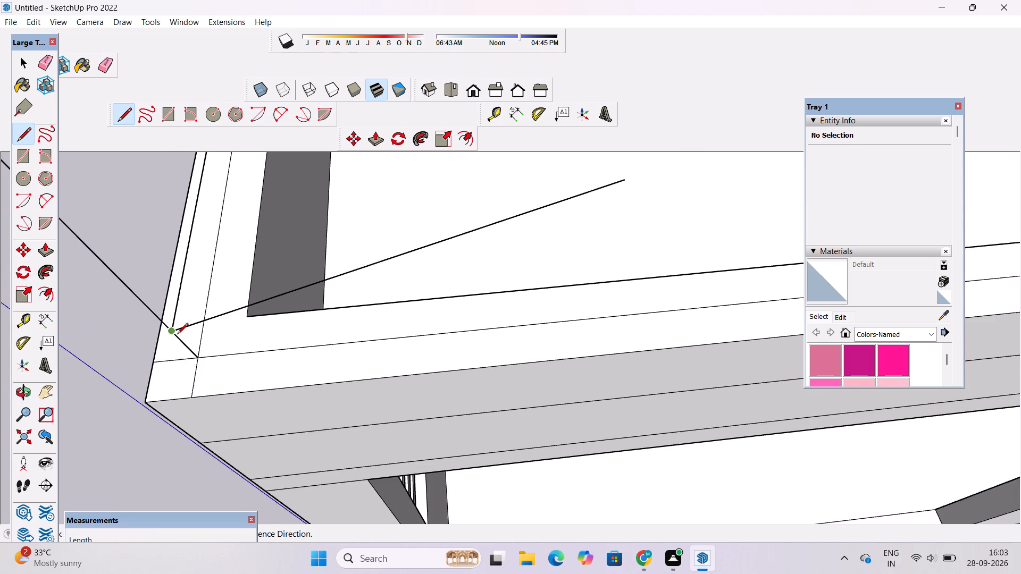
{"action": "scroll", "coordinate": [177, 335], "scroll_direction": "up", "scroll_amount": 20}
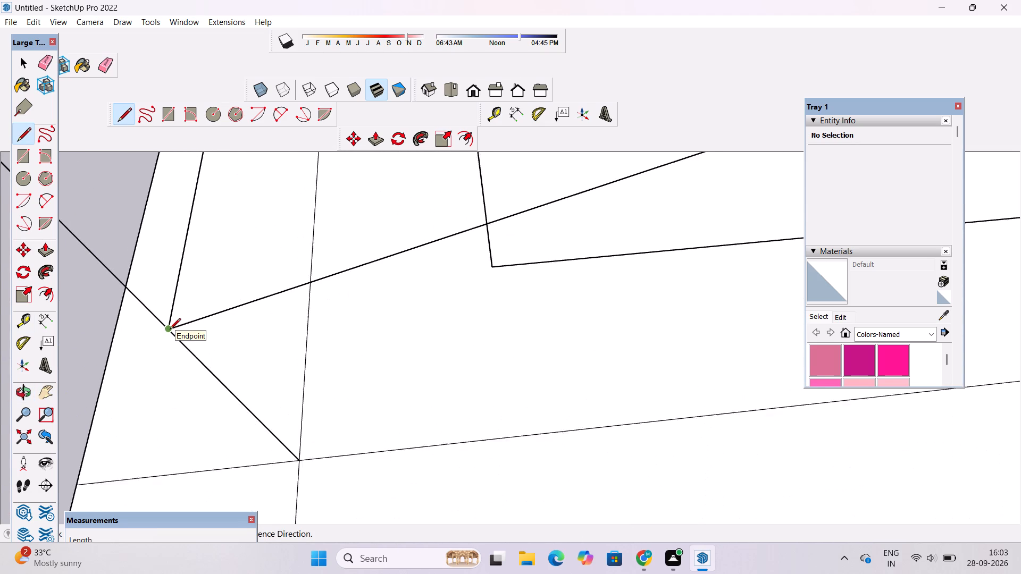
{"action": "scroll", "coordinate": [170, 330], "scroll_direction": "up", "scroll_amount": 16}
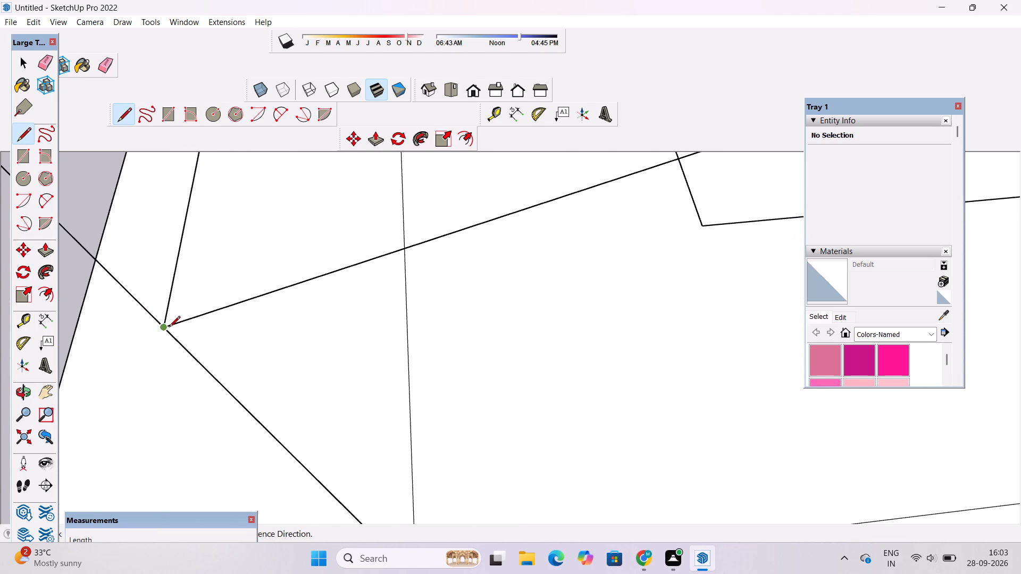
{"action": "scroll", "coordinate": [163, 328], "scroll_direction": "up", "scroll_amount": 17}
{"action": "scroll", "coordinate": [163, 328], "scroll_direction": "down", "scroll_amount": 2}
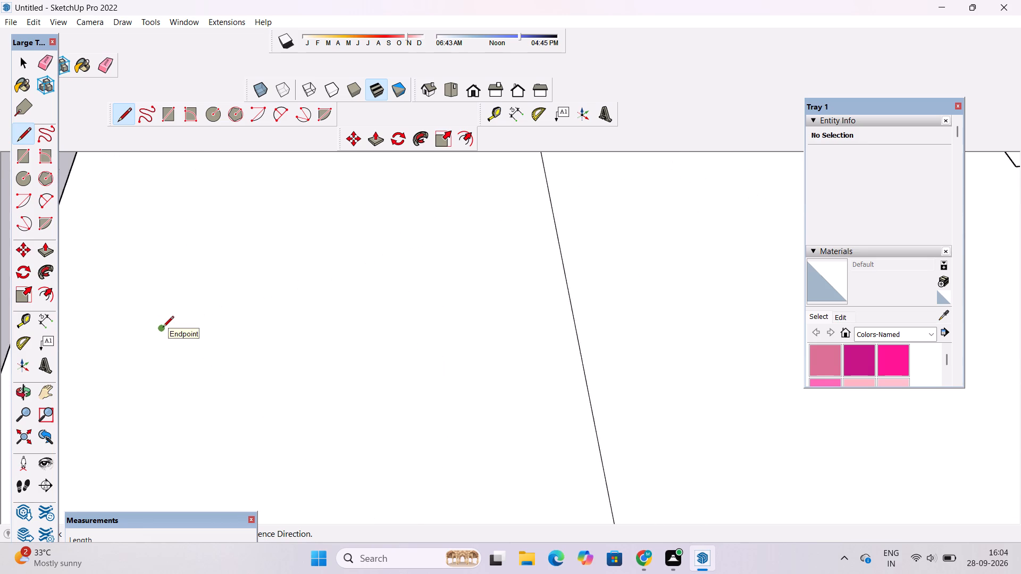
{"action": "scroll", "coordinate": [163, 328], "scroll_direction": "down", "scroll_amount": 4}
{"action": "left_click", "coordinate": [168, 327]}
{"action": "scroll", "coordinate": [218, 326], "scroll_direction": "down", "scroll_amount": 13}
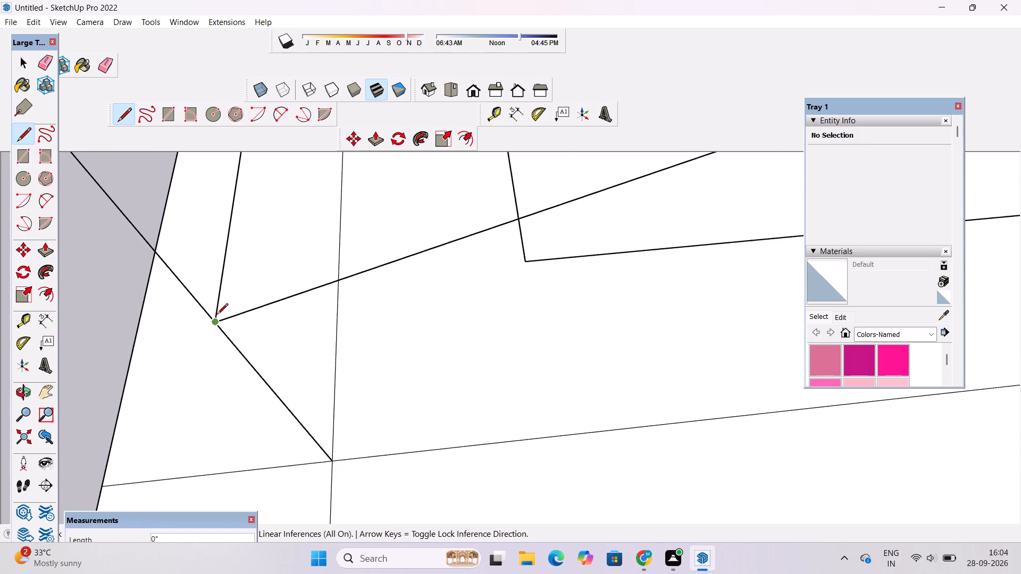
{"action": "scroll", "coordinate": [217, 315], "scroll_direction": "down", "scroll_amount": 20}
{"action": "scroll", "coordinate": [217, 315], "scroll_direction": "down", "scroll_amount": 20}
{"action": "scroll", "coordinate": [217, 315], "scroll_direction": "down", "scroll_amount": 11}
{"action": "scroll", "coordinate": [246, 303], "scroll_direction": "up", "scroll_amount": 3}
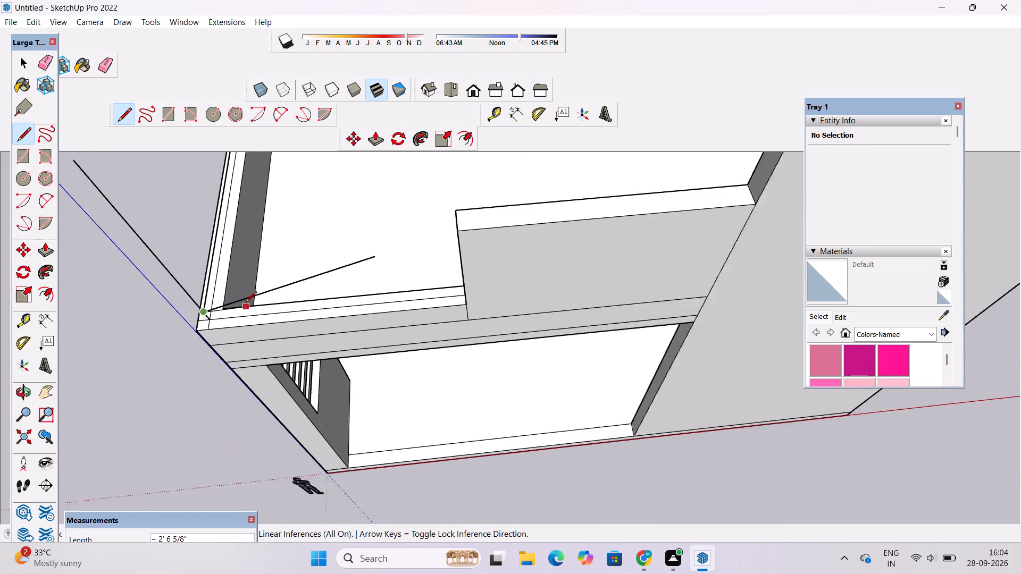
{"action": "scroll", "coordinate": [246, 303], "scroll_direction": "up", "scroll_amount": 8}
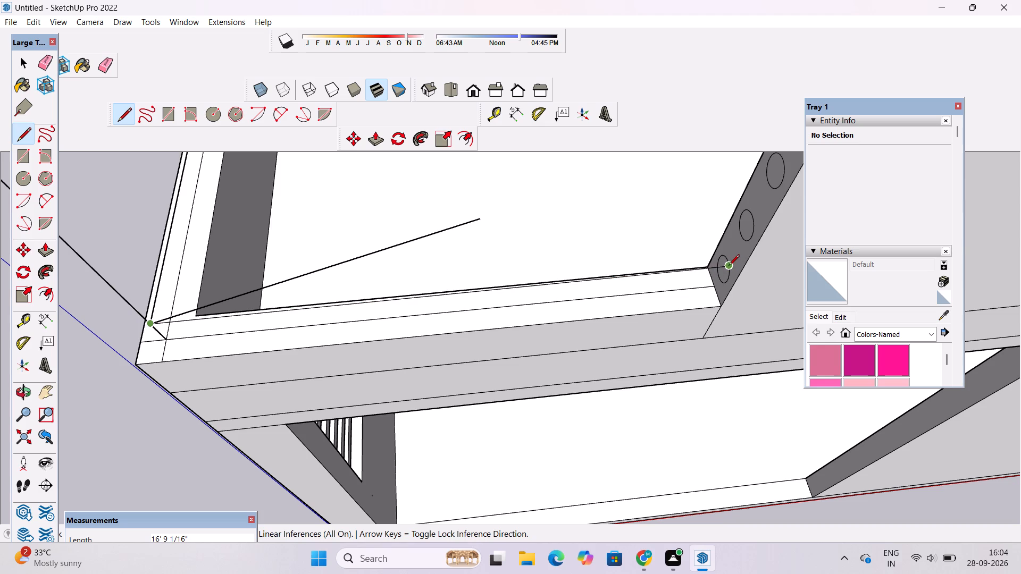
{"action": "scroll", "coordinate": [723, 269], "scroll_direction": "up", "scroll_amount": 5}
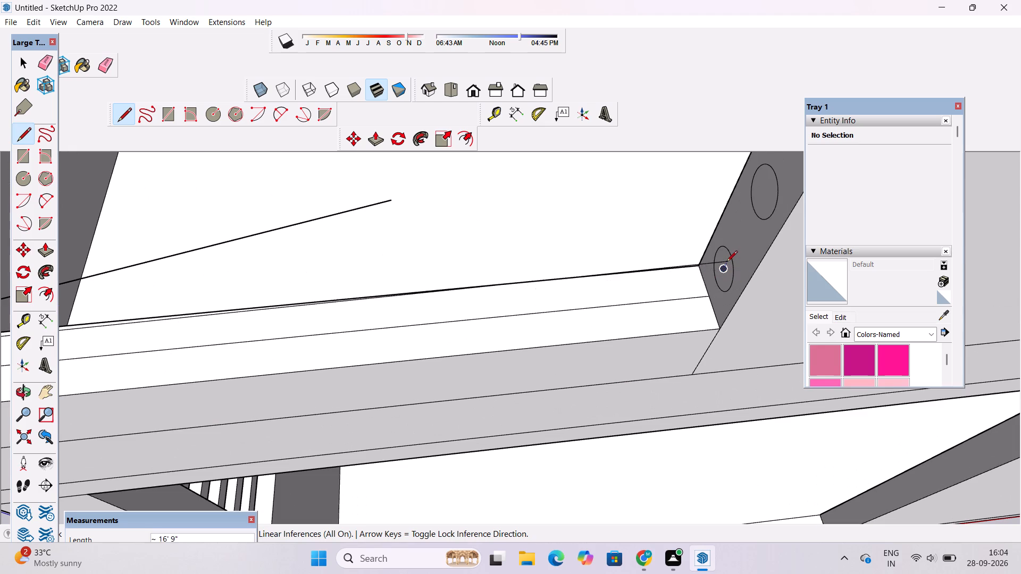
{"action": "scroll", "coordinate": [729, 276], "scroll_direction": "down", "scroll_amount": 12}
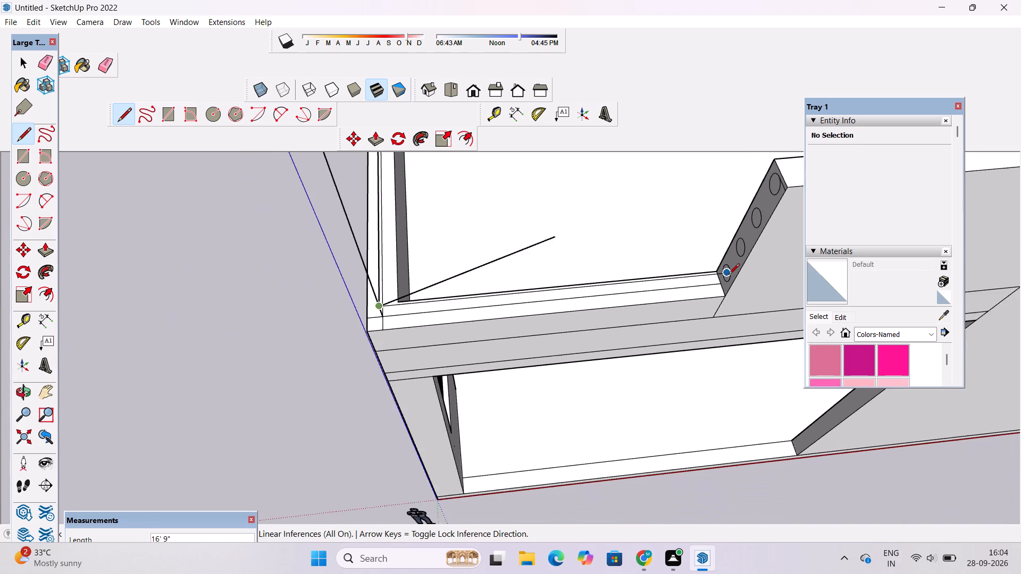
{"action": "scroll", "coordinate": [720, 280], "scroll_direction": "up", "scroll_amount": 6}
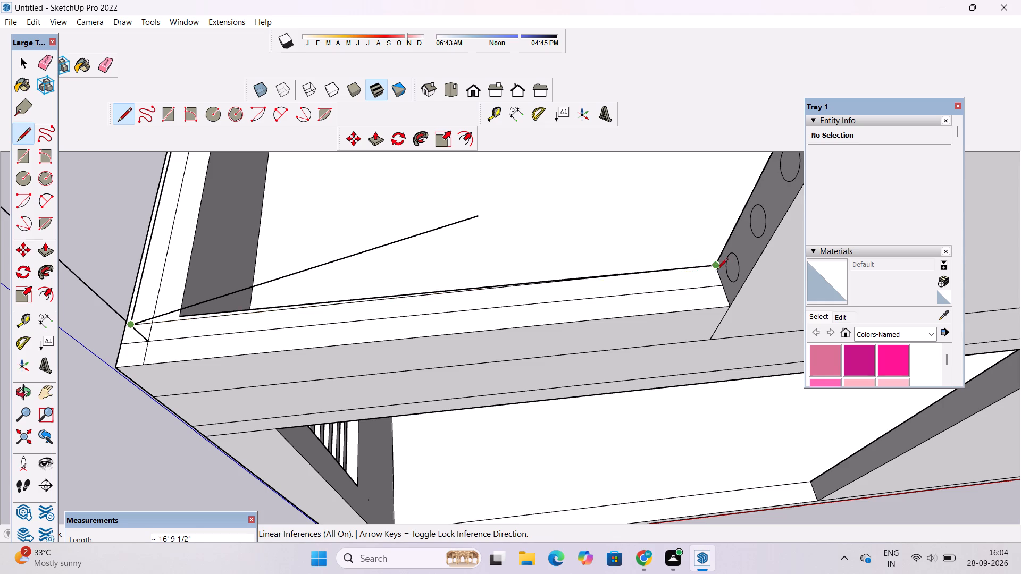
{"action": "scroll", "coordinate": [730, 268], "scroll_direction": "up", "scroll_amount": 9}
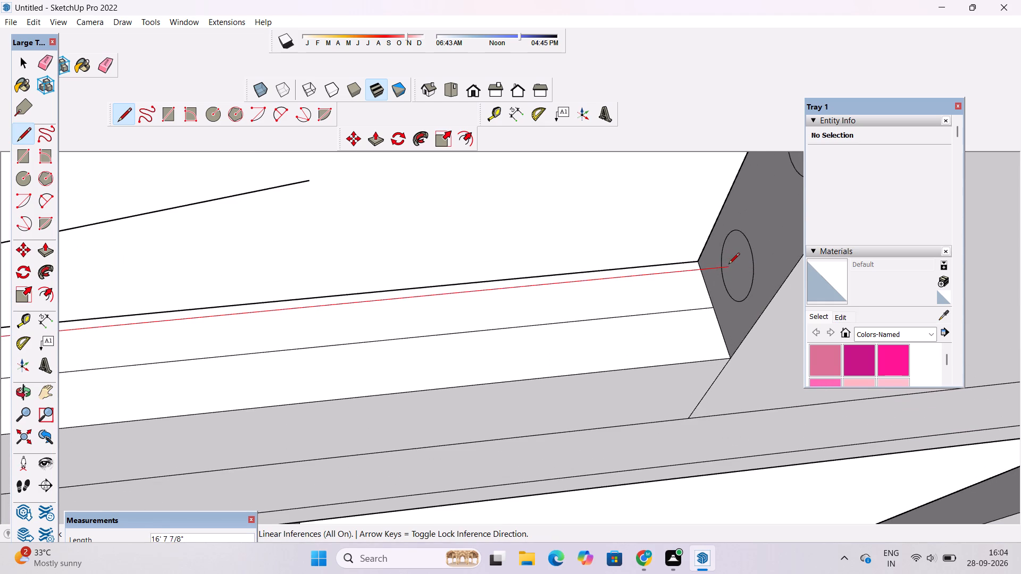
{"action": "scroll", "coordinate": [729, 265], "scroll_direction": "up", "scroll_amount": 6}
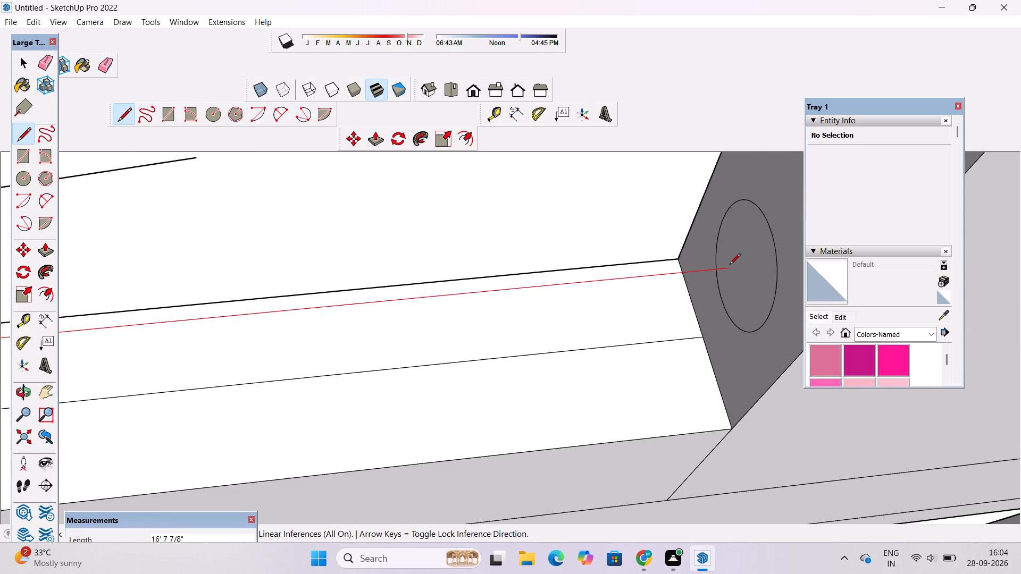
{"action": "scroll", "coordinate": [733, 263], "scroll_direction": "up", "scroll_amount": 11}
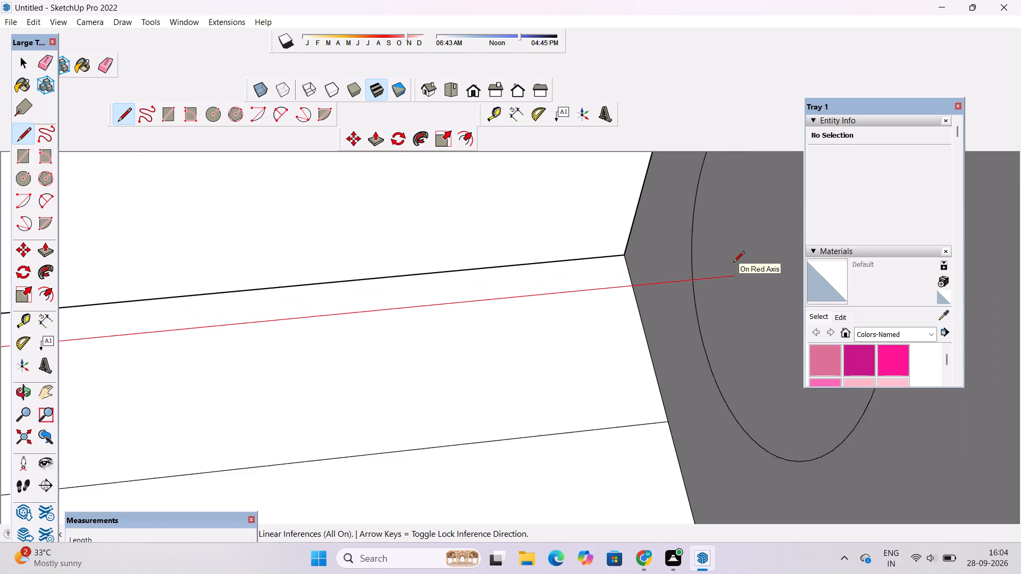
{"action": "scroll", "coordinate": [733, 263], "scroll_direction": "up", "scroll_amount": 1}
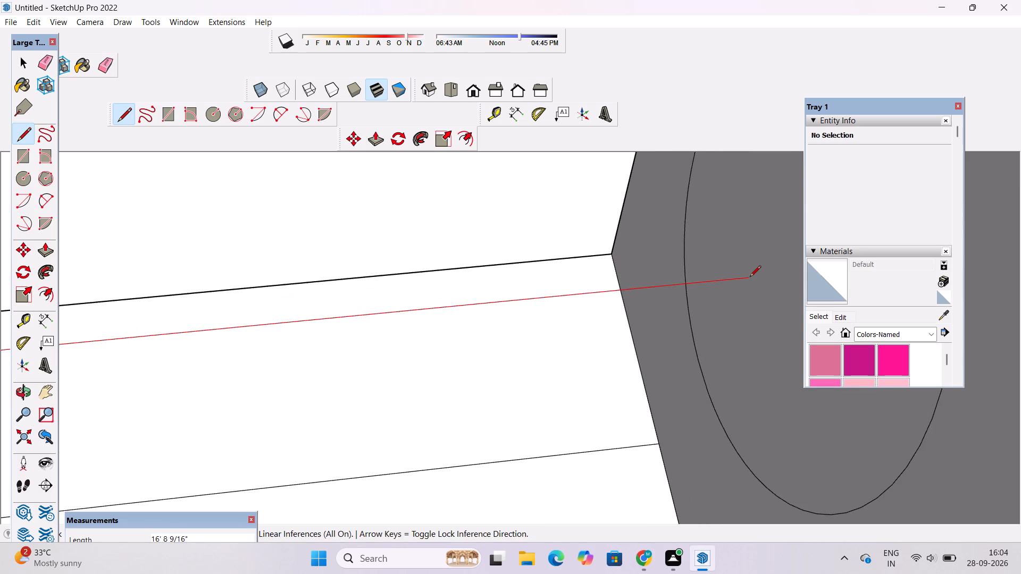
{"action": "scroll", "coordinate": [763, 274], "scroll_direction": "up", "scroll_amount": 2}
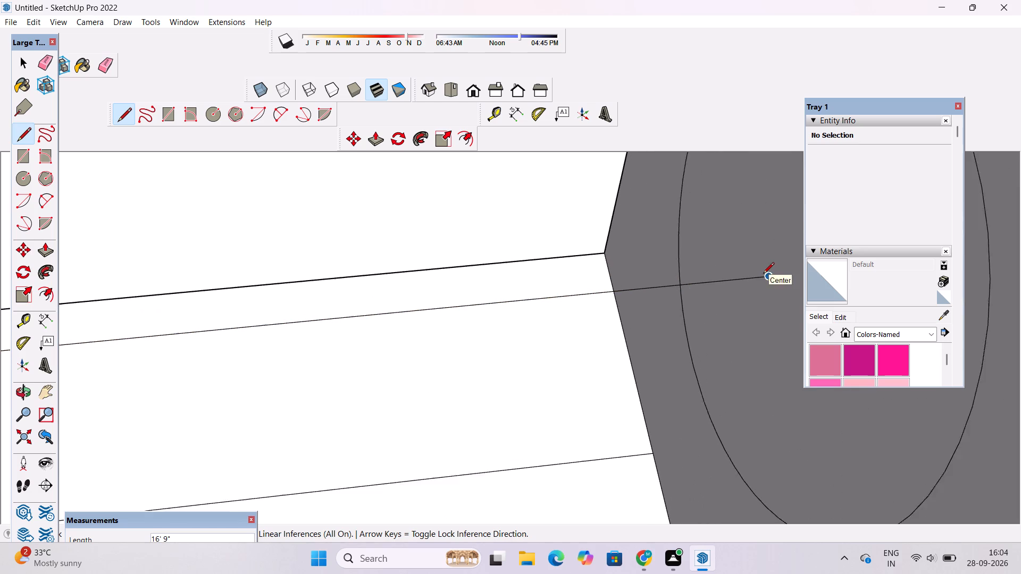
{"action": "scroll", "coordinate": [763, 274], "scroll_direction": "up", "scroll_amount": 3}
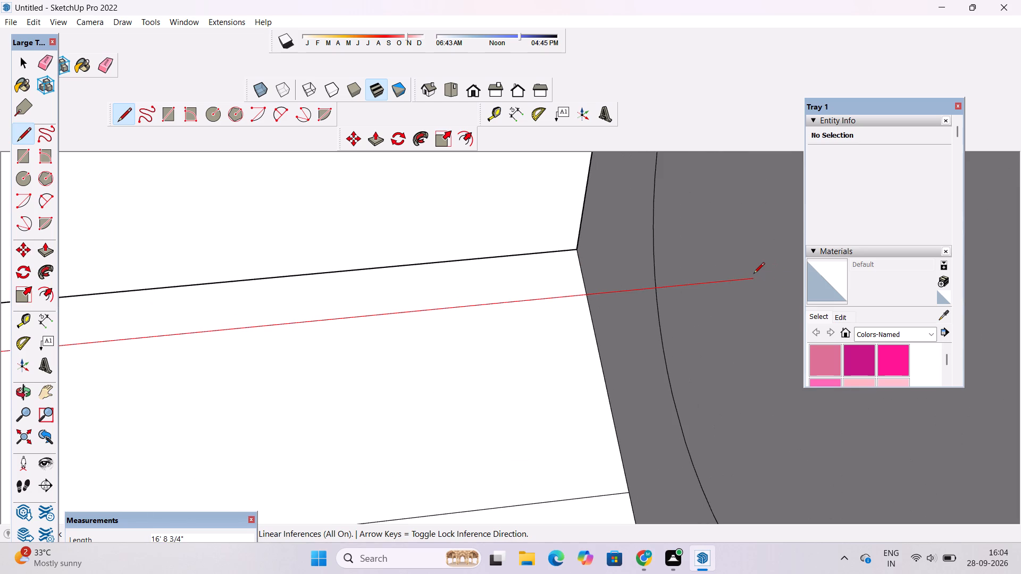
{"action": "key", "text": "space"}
Erase the slanted line that runs from the front ledge line's corner endpoint to its free end above the side ledge.
{"action": "key", "text": "o"}
{"action": "scroll", "coordinate": [738, 278], "scroll_direction": "down", "scroll_amount": 7}
{"action": "left_click_drag", "start_coordinate": [722, 286], "coordinate": [650, 257], "text": "shift"}
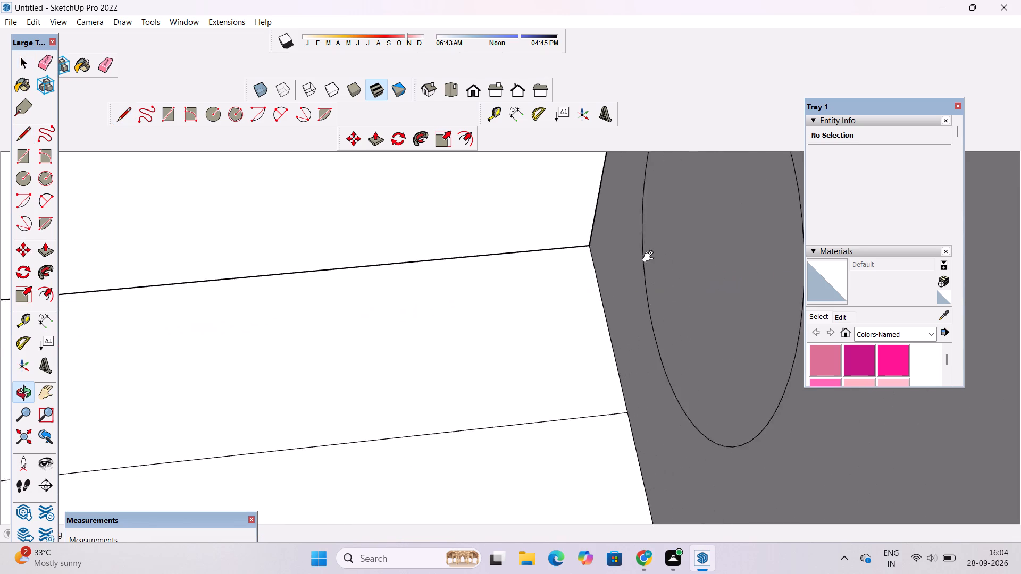
{"action": "left_click_drag", "start_coordinate": [650, 257], "coordinate": [630, 249], "text": "shift"}
{"action": "scroll", "coordinate": [627, 249], "scroll_direction": "down", "scroll_amount": 2}
{"action": "left_click_drag", "start_coordinate": [630, 274], "coordinate": [621, 256], "text": "shift"}
{"action": "left_click_drag", "start_coordinate": [620, 267], "coordinate": [641, 252]}
{"action": "left_click_drag", "start_coordinate": [637, 255], "coordinate": [632, 273], "text": "shift"}
{"action": "key", "text": "l"}
{"action": "scroll", "coordinate": [556, 231], "scroll_direction": "down", "scroll_amount": 6}
{"action": "scroll", "coordinate": [620, 237], "scroll_direction": "down", "scroll_amount": 20}
{"action": "scroll", "coordinate": [620, 237], "scroll_direction": "down", "scroll_amount": 8}
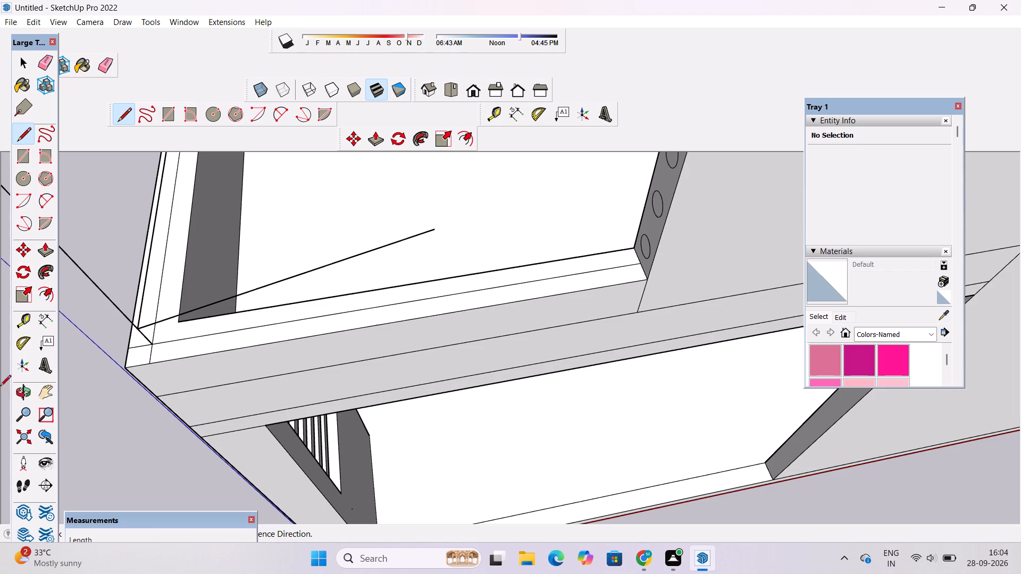
{"action": "scroll", "coordinate": [138, 336], "scroll_direction": "up", "scroll_amount": 19}
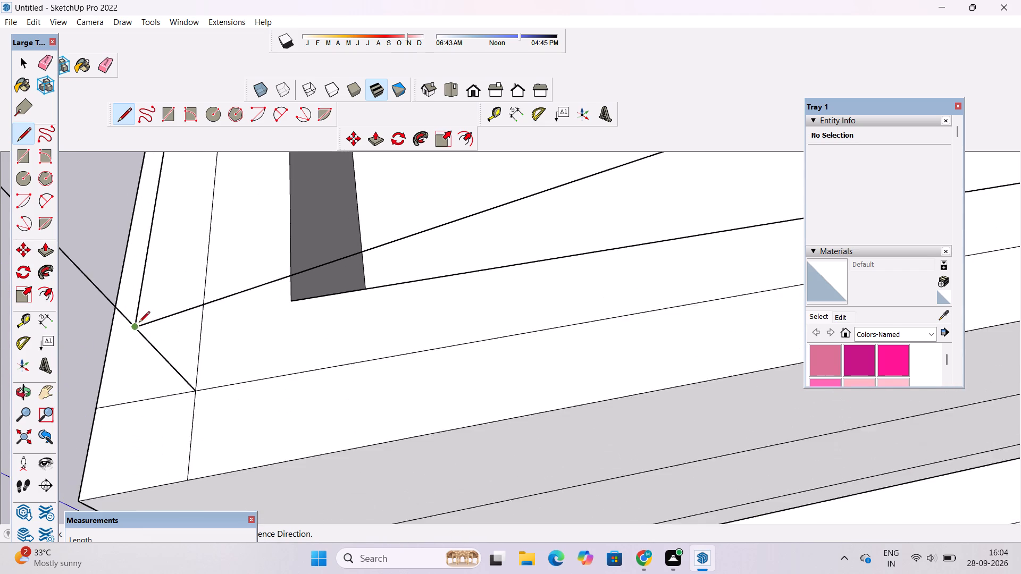
{"action": "scroll", "coordinate": [139, 323], "scroll_direction": "up", "scroll_amount": 15}
{"action": "scroll", "coordinate": [114, 320], "scroll_direction": "down", "scroll_amount": 4}
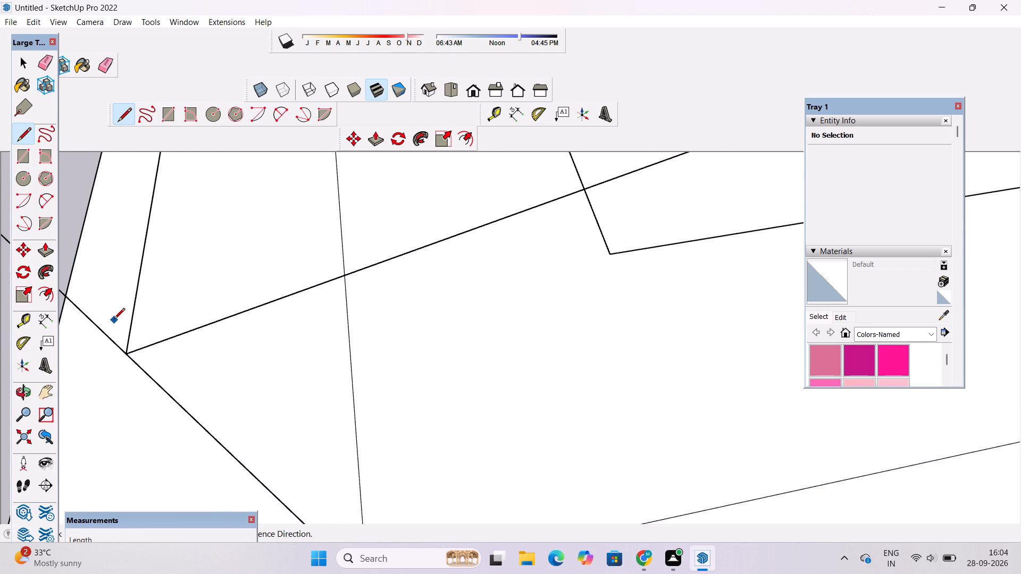
{"action": "key", "text": "space"}
{"action": "key", "text": "e"}
{"action": "left_click", "coordinate": [187, 330]}
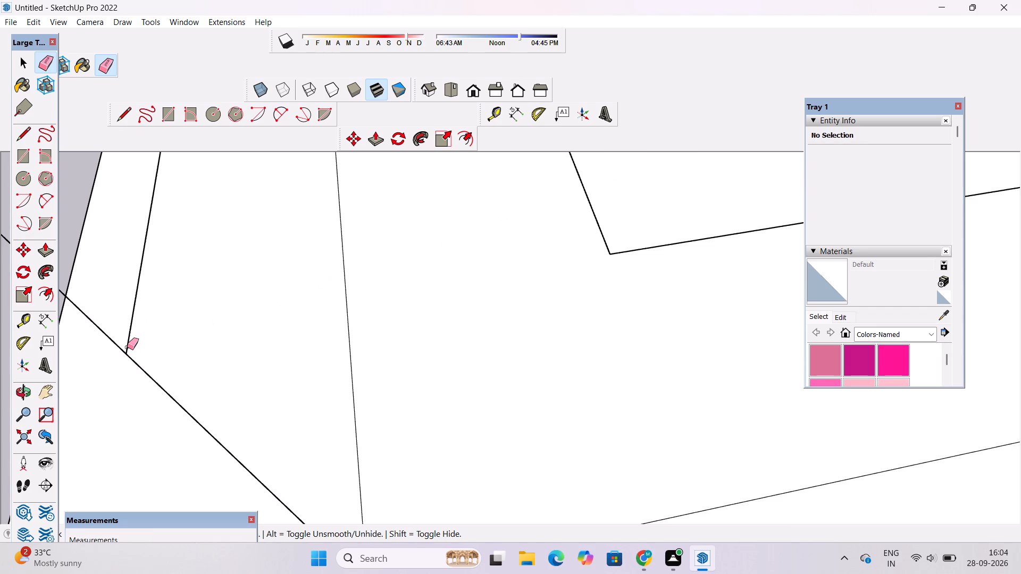
Draw a line about 17' 2" along the red axis from the front ledge line's corner endpoint through the centre of the opposite wall's lowest circle.
{"action": "key", "text": "l"}
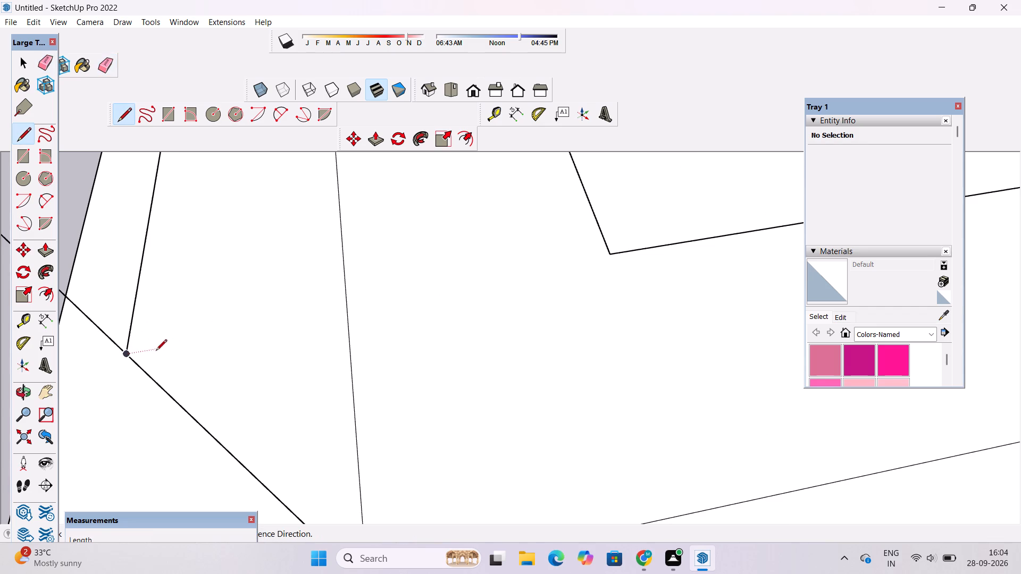
{"action": "scroll", "coordinate": [136, 342], "scroll_direction": "up", "scroll_amount": 5}
{"action": "scroll", "coordinate": [126, 364], "scroll_direction": "down", "scroll_amount": 5}
{"action": "scroll", "coordinate": [113, 373], "scroll_direction": "up", "scroll_amount": 9}
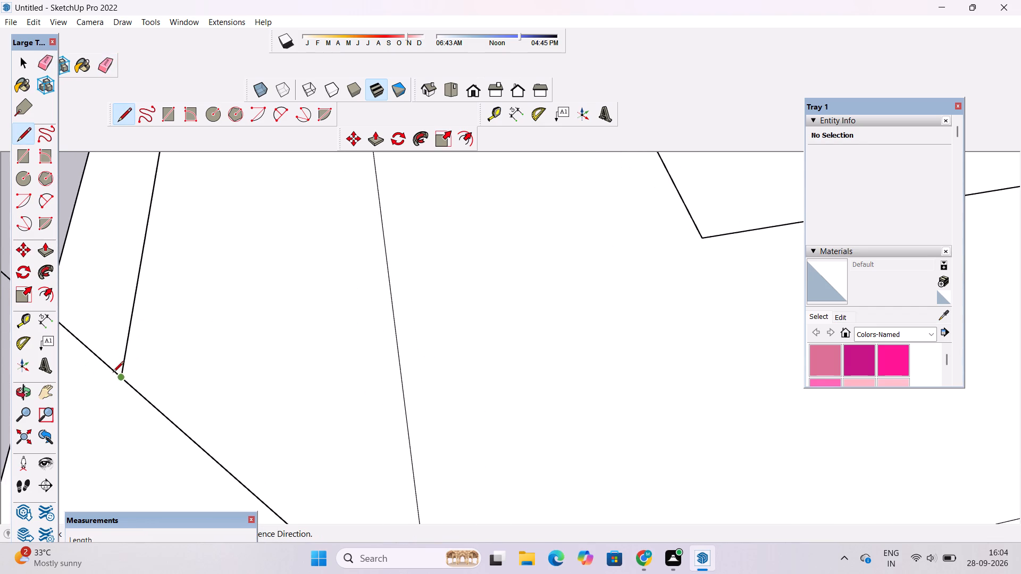
{"action": "scroll", "coordinate": [120, 389], "scroll_direction": "up", "scroll_amount": 5}
{"action": "scroll", "coordinate": [125, 372], "scroll_direction": "down", "scroll_amount": 6}
{"action": "scroll", "coordinate": [132, 342], "scroll_direction": "up", "scroll_amount": 1}
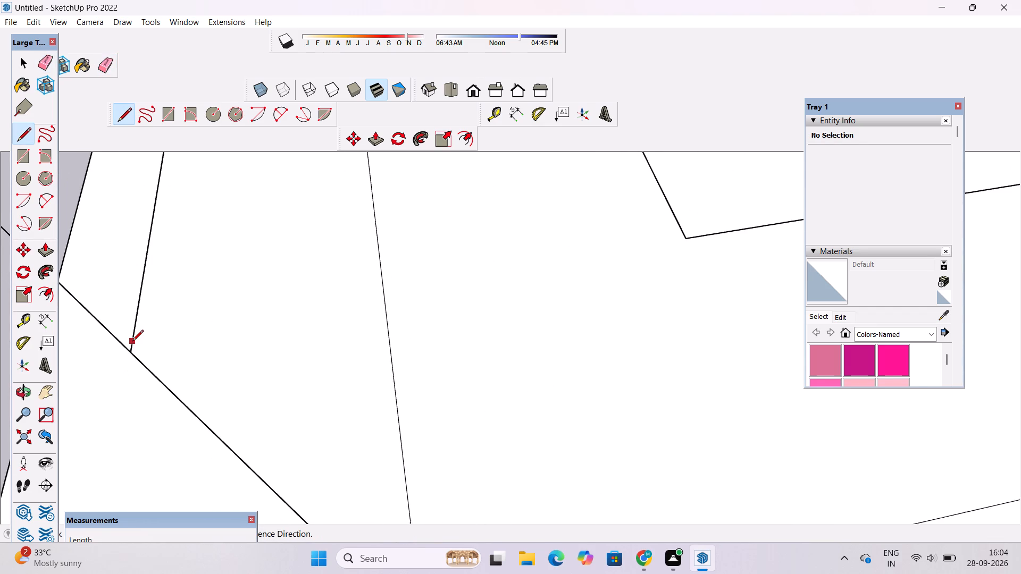
{"action": "scroll", "coordinate": [132, 342], "scroll_direction": "up", "scroll_amount": 20}
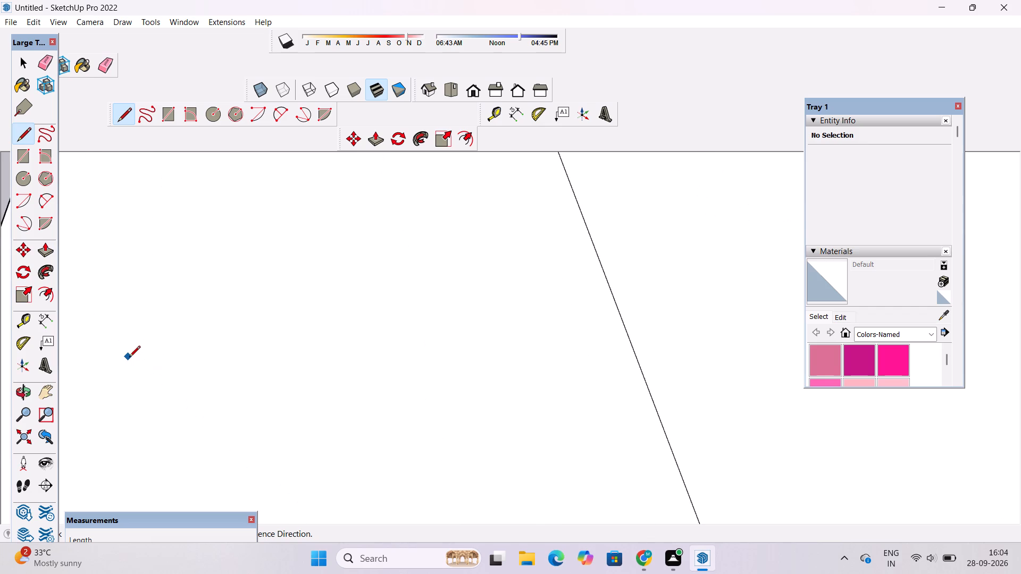
{"action": "scroll", "coordinate": [129, 358], "scroll_direction": "down", "scroll_amount": 9}
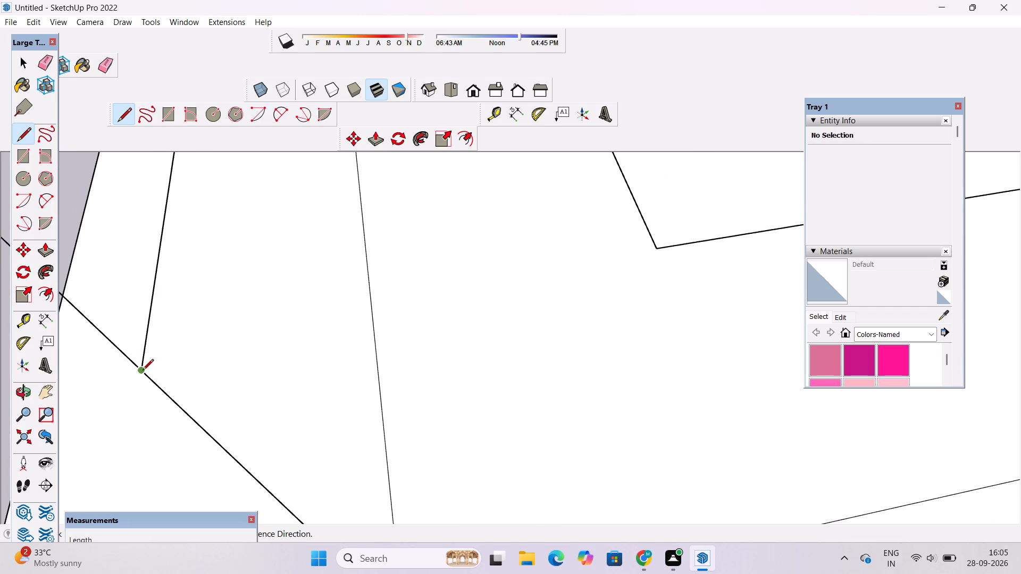
{"action": "left_click_drag", "start_coordinate": [143, 371], "coordinate": [161, 367]}
{"action": "scroll", "coordinate": [197, 362], "scroll_direction": "down", "scroll_amount": 20}
{"action": "scroll", "coordinate": [197, 362], "scroll_direction": "down", "scroll_amount": 4}
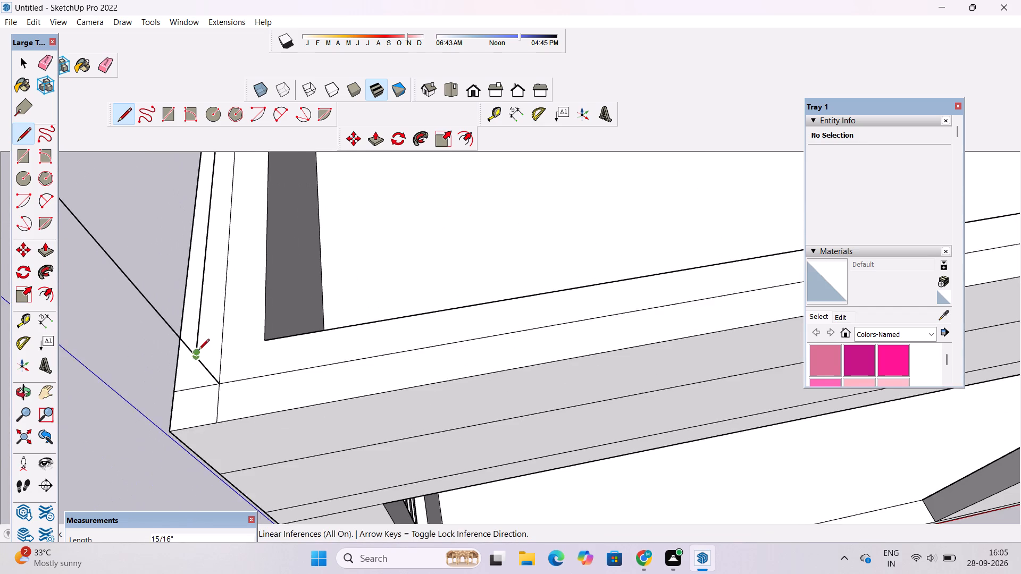
{"action": "scroll", "coordinate": [198, 351], "scroll_direction": "down", "scroll_amount": 15}
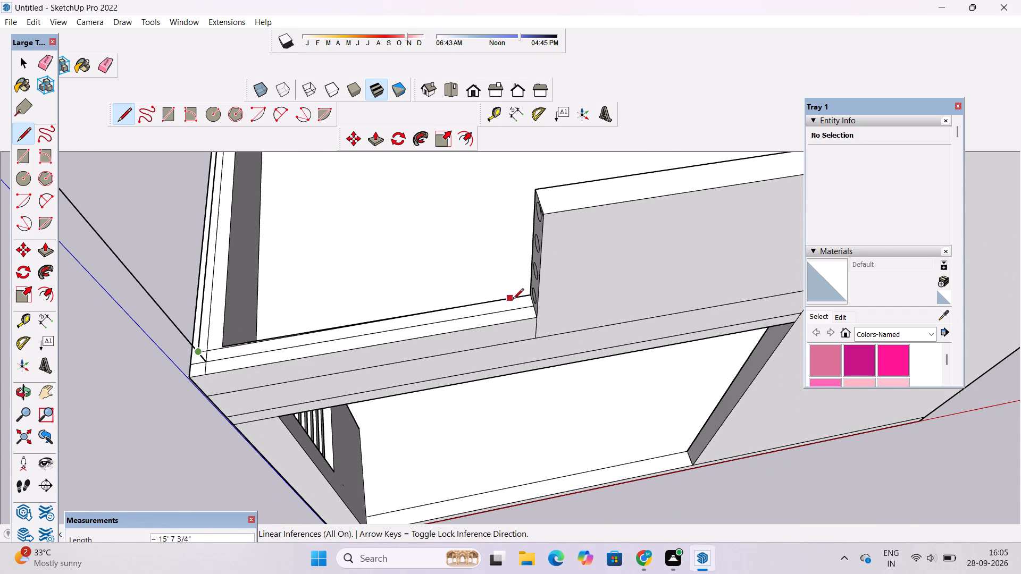
{"action": "scroll", "coordinate": [513, 300], "scroll_direction": "up", "scroll_amount": 14}
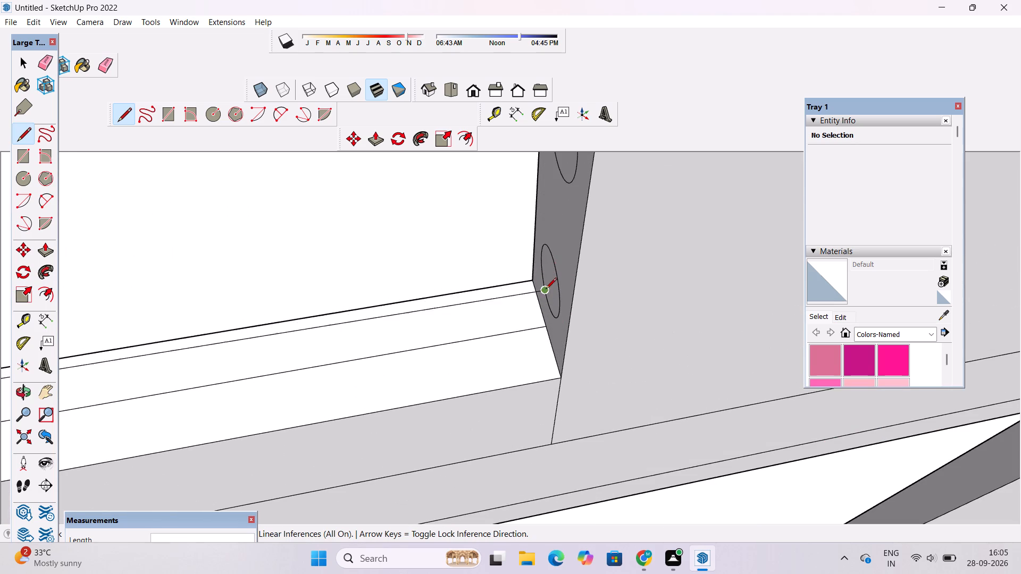
{"action": "scroll", "coordinate": [504, 294], "scroll_direction": "down", "scroll_amount": 6}
{"action": "scroll", "coordinate": [502, 296], "scroll_direction": "up", "scroll_amount": 3}
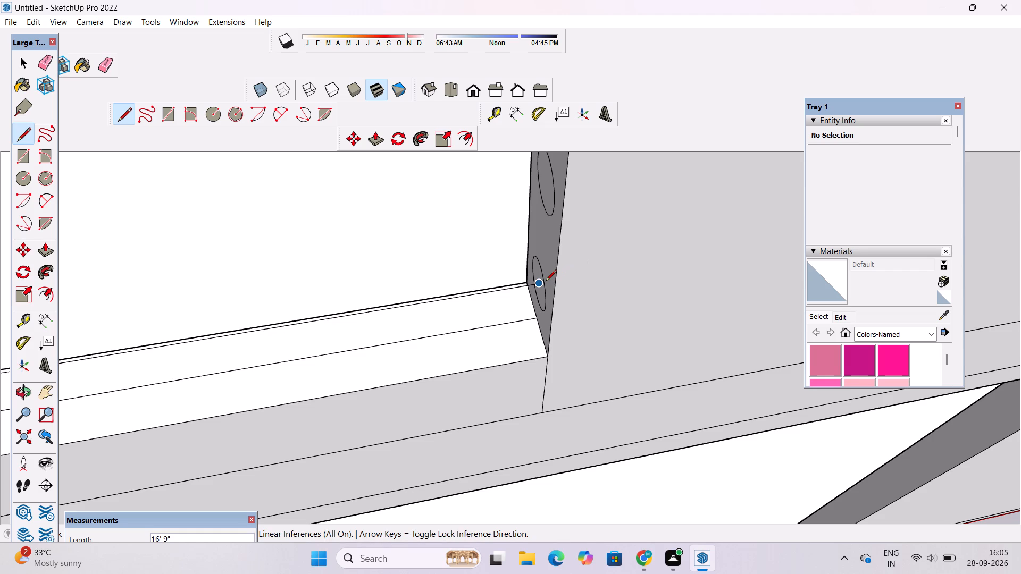
{"action": "scroll", "coordinate": [538, 284], "scroll_direction": "up", "scroll_amount": 4}
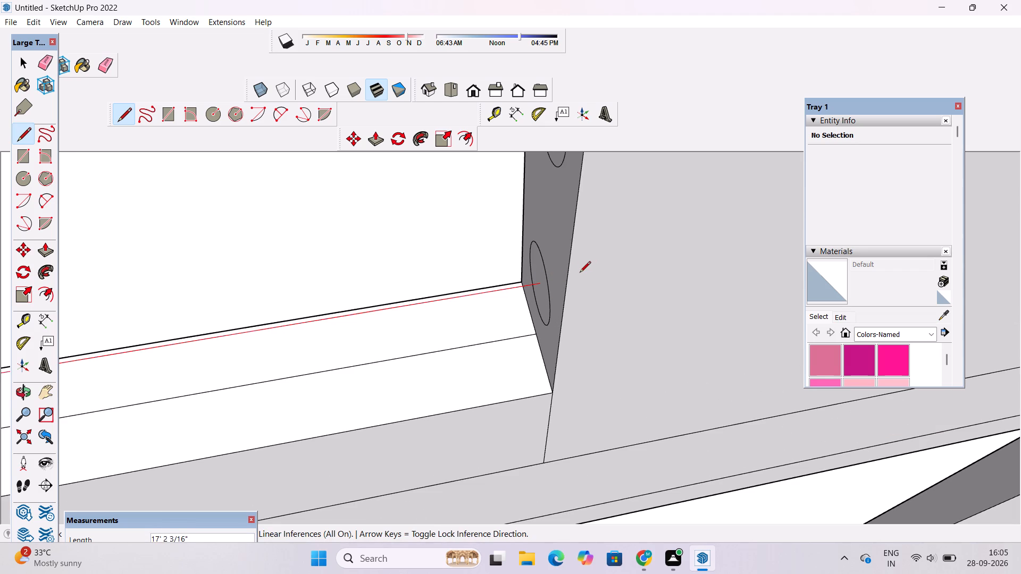
{"action": "left_click", "coordinate": [580, 273]}
{"action": "key", "text": "space"}
Examine from several angles how the side ledge line meets the opposite wall's lowest circle and the front ledge line at the corner.
{"action": "key", "text": "o"}
{"action": "left_click_drag", "start_coordinate": [592, 295], "coordinate": [548, 248]}
{"action": "scroll", "coordinate": [532, 311], "scroll_direction": "down", "scroll_amount": 4}
{"action": "left_click_drag", "start_coordinate": [492, 320], "coordinate": [513, 321]}
{"action": "scroll", "coordinate": [458, 345], "scroll_direction": "down", "scroll_amount": 6}
{"action": "left_click_drag", "start_coordinate": [453, 345], "coordinate": [617, 334], "text": "shift"}
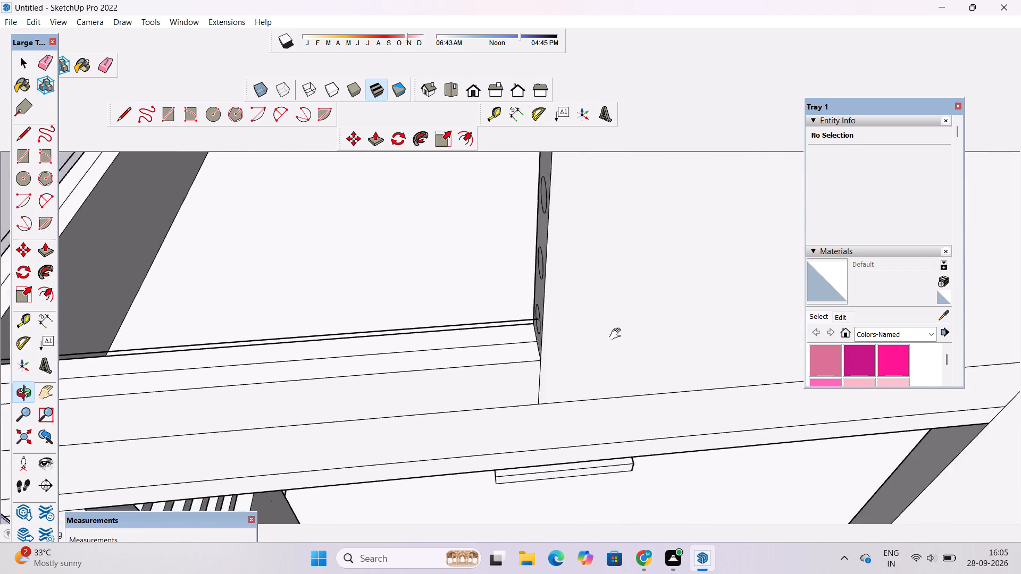
{"action": "left_click_drag", "start_coordinate": [617, 334], "coordinate": [654, 333], "text": "shift"}
{"action": "scroll", "coordinate": [658, 325], "scroll_direction": "up", "scroll_amount": 2}
{"action": "left_click_drag", "start_coordinate": [611, 318], "coordinate": [596, 318], "text": "shift"}
{"action": "left_click_drag", "start_coordinate": [608, 324], "coordinate": [684, 314]}
{"action": "scroll", "coordinate": [680, 310], "scroll_direction": "down", "scroll_amount": 6}
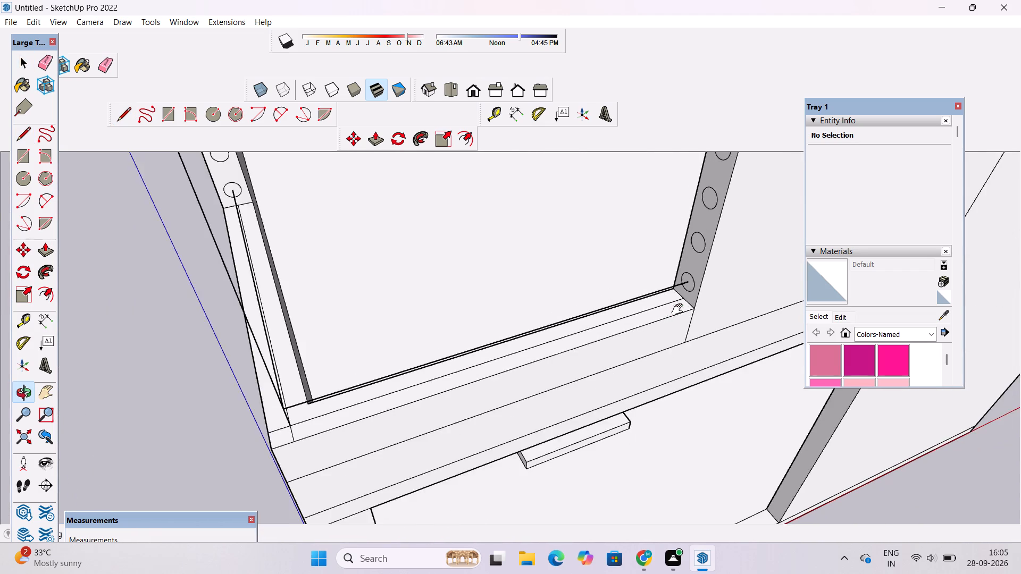
{"action": "left_click_drag", "start_coordinate": [679, 310], "coordinate": [637, 333], "text": "shift"}
{"action": "scroll", "coordinate": [640, 314], "scroll_direction": "up", "scroll_amount": 1}
{"action": "left_click_drag", "start_coordinate": [640, 314], "coordinate": [657, 335], "text": "shift"}
{"action": "scroll", "coordinate": [657, 336], "scroll_direction": "down", "scroll_amount": 1}
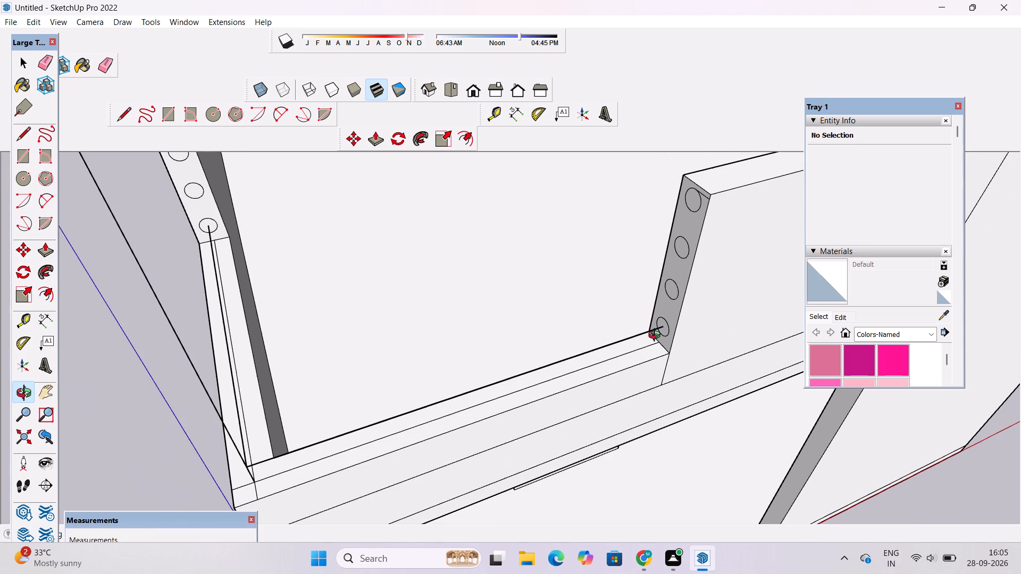
{"action": "scroll", "coordinate": [657, 336], "scroll_direction": "down", "scroll_amount": 1}
{"action": "left_click_drag", "start_coordinate": [638, 342], "coordinate": [633, 356], "text": "shift"}
{"action": "key", "text": "space"}
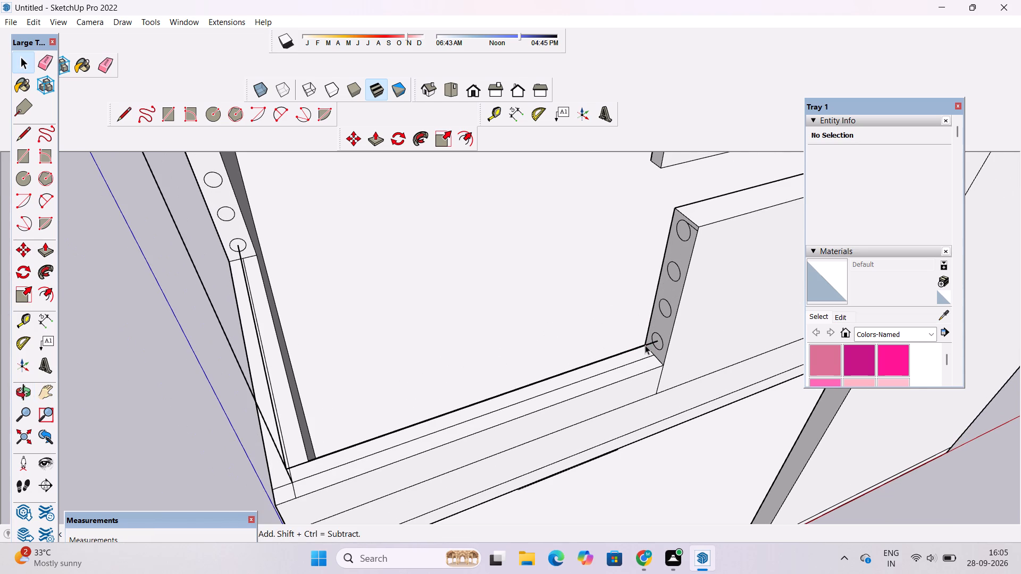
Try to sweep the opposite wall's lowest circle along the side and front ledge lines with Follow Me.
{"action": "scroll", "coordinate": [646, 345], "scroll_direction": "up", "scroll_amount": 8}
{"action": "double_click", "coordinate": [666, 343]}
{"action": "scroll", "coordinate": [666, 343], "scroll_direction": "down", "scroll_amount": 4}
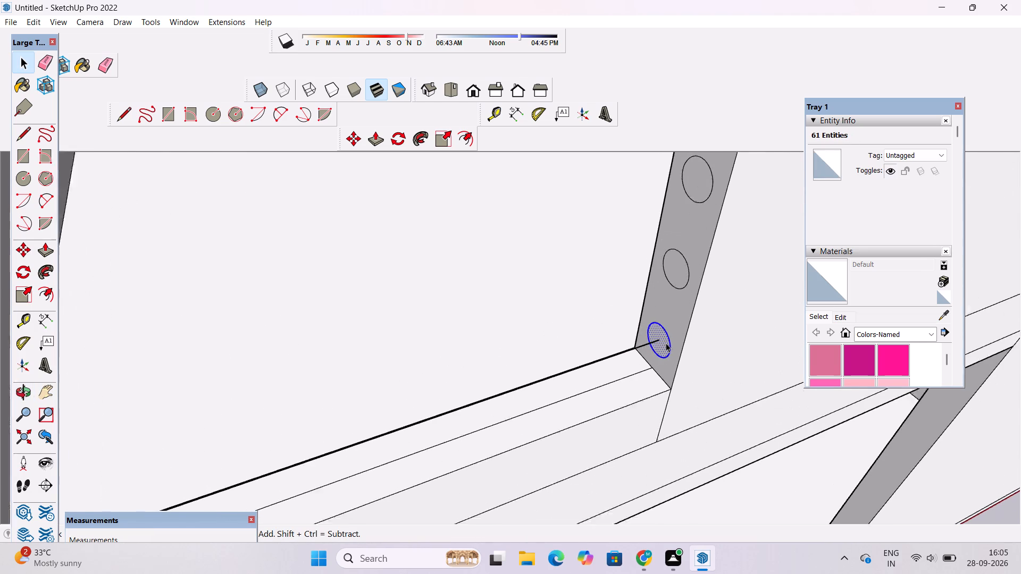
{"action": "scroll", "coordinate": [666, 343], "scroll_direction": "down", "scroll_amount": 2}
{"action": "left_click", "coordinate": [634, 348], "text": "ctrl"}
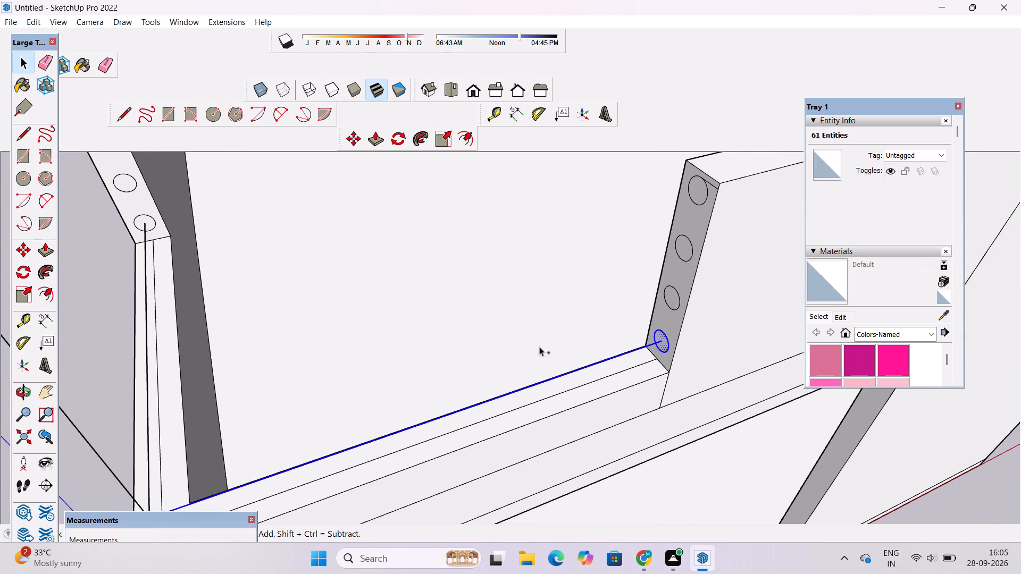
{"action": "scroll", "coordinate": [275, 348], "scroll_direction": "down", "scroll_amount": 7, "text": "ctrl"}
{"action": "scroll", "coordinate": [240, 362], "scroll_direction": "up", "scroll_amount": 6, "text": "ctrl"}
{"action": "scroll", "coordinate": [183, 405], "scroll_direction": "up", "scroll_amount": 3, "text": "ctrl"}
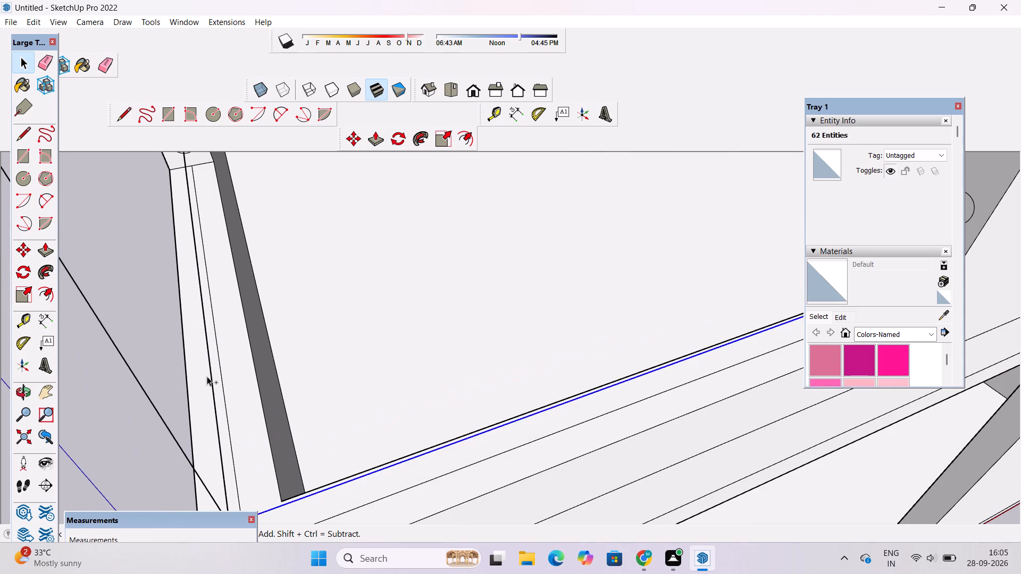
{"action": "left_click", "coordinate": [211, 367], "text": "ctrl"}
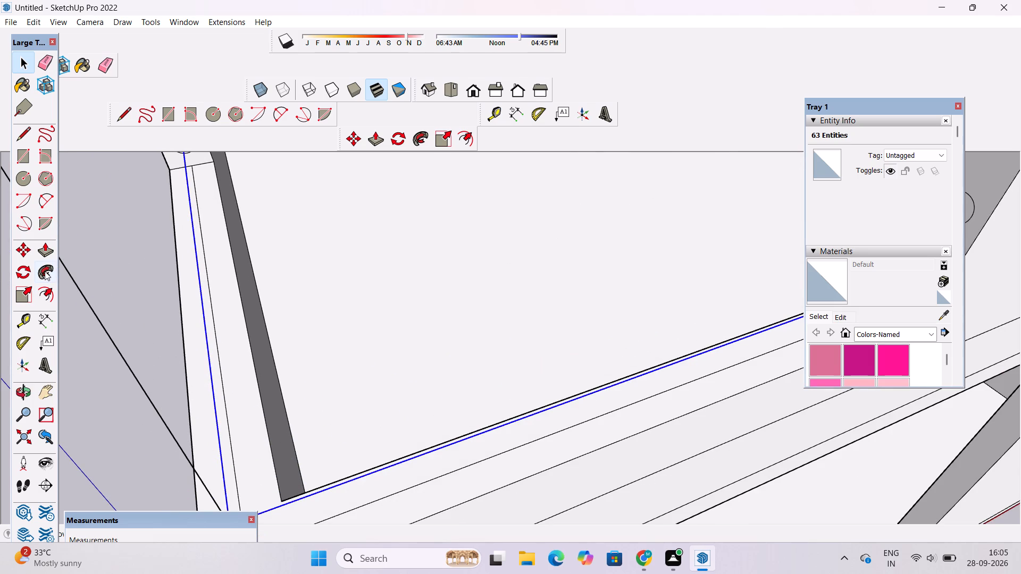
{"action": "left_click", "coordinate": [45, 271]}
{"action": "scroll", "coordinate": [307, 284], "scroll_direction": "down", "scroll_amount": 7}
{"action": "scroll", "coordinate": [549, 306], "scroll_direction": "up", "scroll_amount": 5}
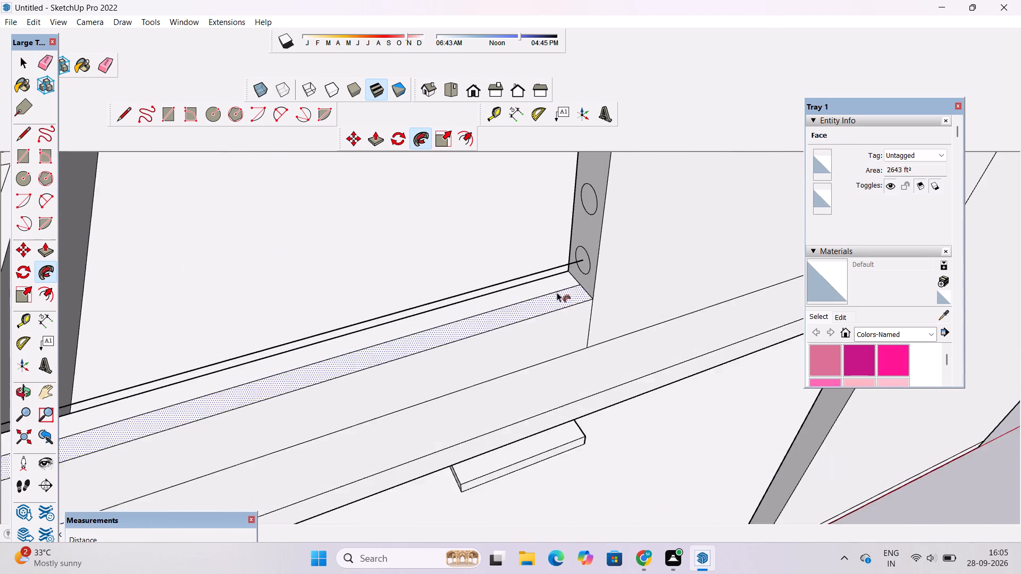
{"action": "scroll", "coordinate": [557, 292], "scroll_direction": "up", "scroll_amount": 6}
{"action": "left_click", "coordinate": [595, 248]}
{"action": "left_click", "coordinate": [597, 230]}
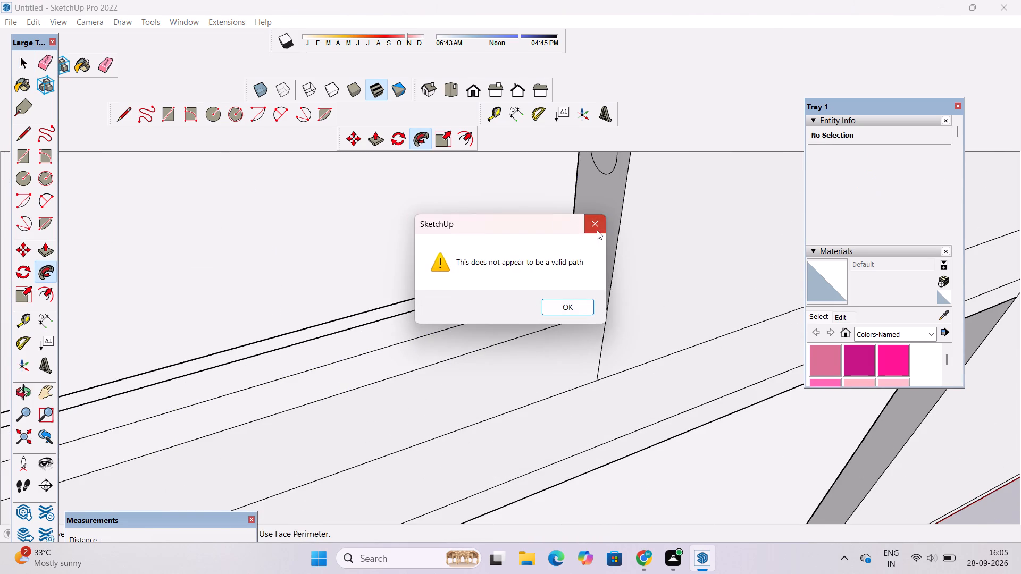
Erase the tall vertical line that rises from the point where the ledge lines meet at the corner.
{"action": "key", "text": "o"}
{"action": "scroll", "coordinate": [589, 241], "scroll_direction": "down", "scroll_amount": 14}
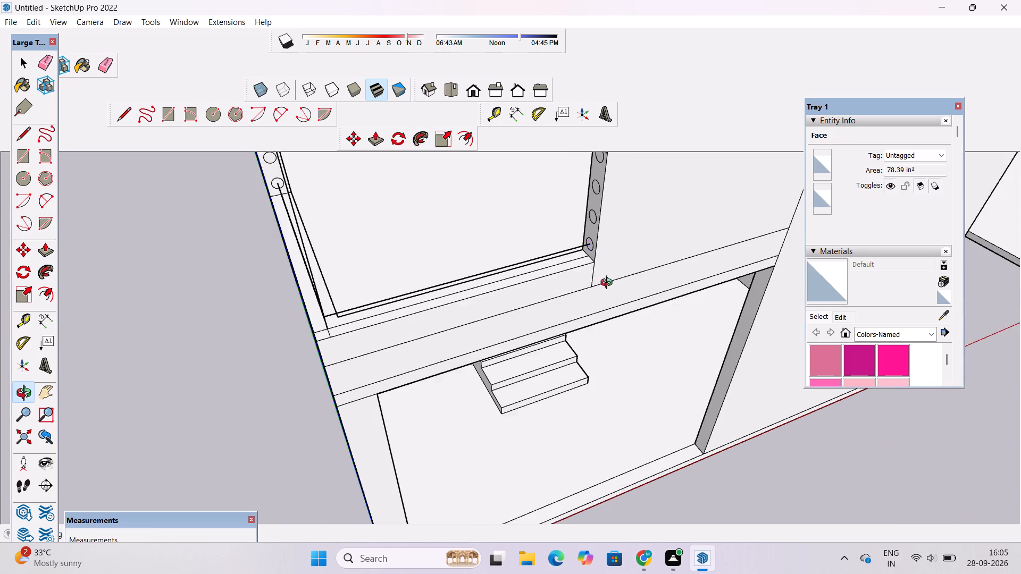
{"action": "left_click_drag", "start_coordinate": [608, 286], "coordinate": [347, 224]}
{"action": "left_click_drag", "start_coordinate": [353, 212], "coordinate": [475, 348]}
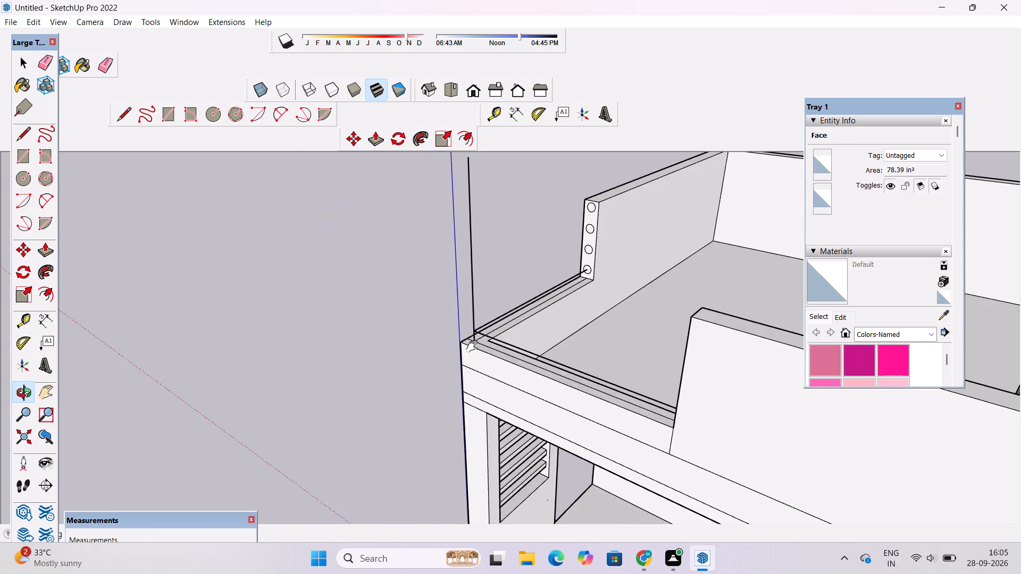
{"action": "scroll", "coordinate": [470, 330], "scroll_direction": "up", "scroll_amount": 3}
{"action": "left_click_drag", "start_coordinate": [465, 320], "coordinate": [438, 320], "text": "shift"}
{"action": "left_click_drag", "start_coordinate": [446, 332], "coordinate": [595, 351]}
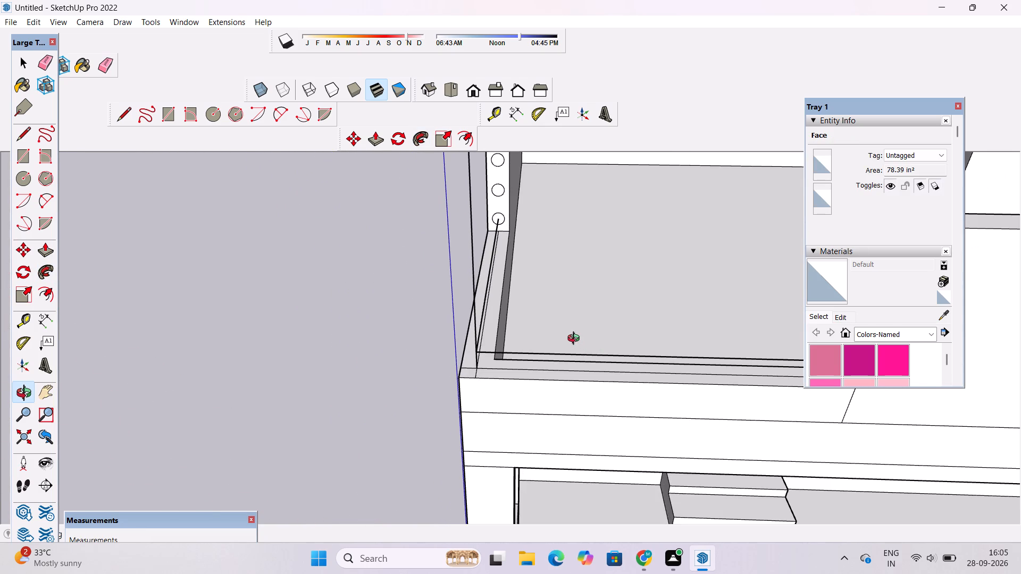
{"action": "scroll", "coordinate": [550, 348], "scroll_direction": "down", "scroll_amount": 3}
{"action": "scroll", "coordinate": [524, 351], "scroll_direction": "up", "scroll_amount": 2}
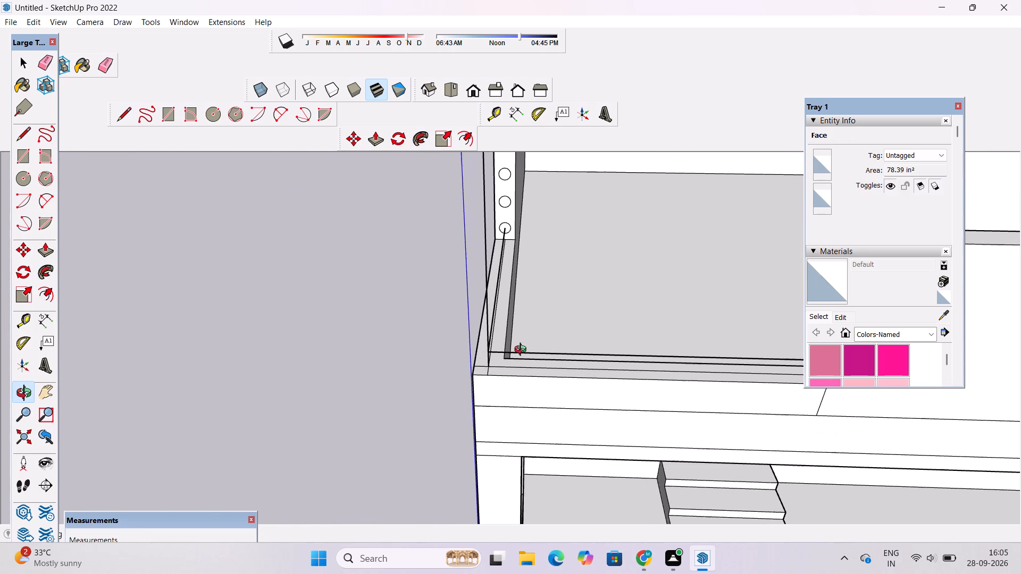
{"action": "left_click_drag", "start_coordinate": [522, 350], "coordinate": [433, 351]}
{"action": "key", "text": "e"}
{"action": "left_click_drag", "start_coordinate": [438, 268], "coordinate": [423, 310]}
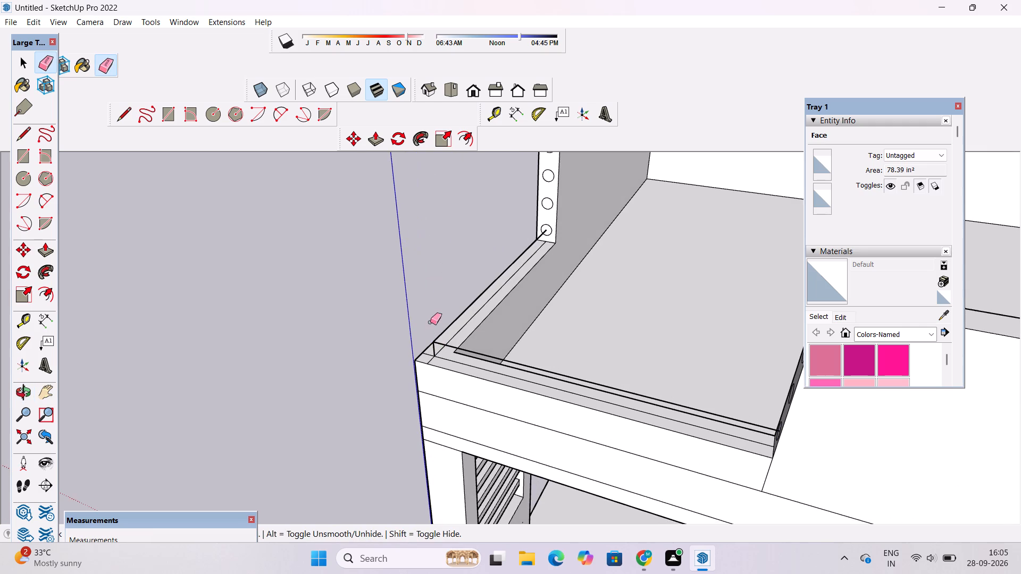
Erase the front and side ledge path lines together with the short vertical line at the corner.
{"action": "scroll", "coordinate": [432, 335], "scroll_direction": "up", "scroll_amount": 6}
{"action": "left_click_drag", "start_coordinate": [444, 368], "coordinate": [441, 377]}
{"action": "left_click_drag", "start_coordinate": [441, 373], "coordinate": [440, 376]}
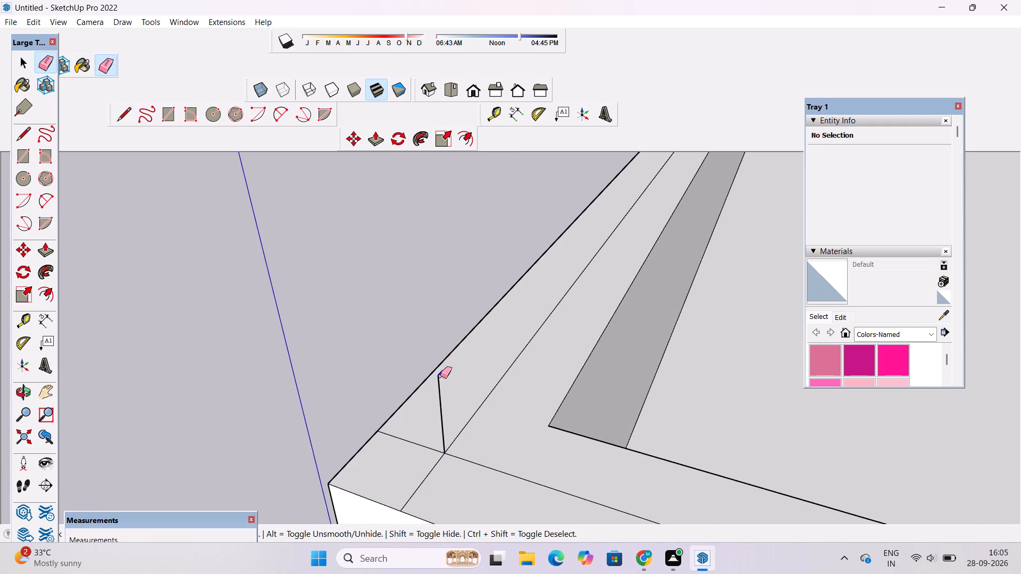
{"action": "left_click_drag", "start_coordinate": [440, 376], "coordinate": [438, 384]}
{"action": "scroll", "coordinate": [463, 370], "scroll_direction": "down", "scroll_amount": 4}
{"action": "key", "text": "space"}
{"action": "scroll", "coordinate": [471, 359], "scroll_direction": "down", "scroll_amount": 5}
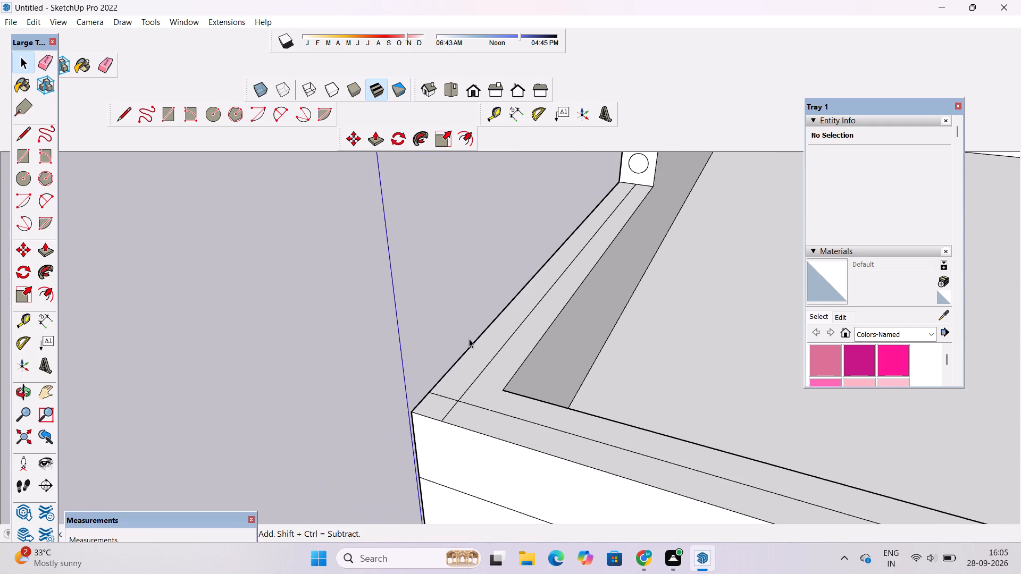
Draw a line about 16' 8" long from the centre of the front ledge wall's lowest circle to a point above the ledge corner.
{"action": "scroll", "coordinate": [468, 336], "scroll_direction": "down", "scroll_amount": 5}
{"action": "key", "text": "l"}
{"action": "scroll", "coordinate": [473, 342], "scroll_direction": "down", "scroll_amount": 1}
{"action": "key", "text": "o"}
{"action": "left_click_drag", "start_coordinate": [488, 369], "coordinate": [531, 368]}
{"action": "scroll", "coordinate": [526, 271], "scroll_direction": "up", "scroll_amount": 7}
{"action": "key", "text": "l"}
{"action": "scroll", "coordinate": [545, 230], "scroll_direction": "up", "scroll_amount": 3}
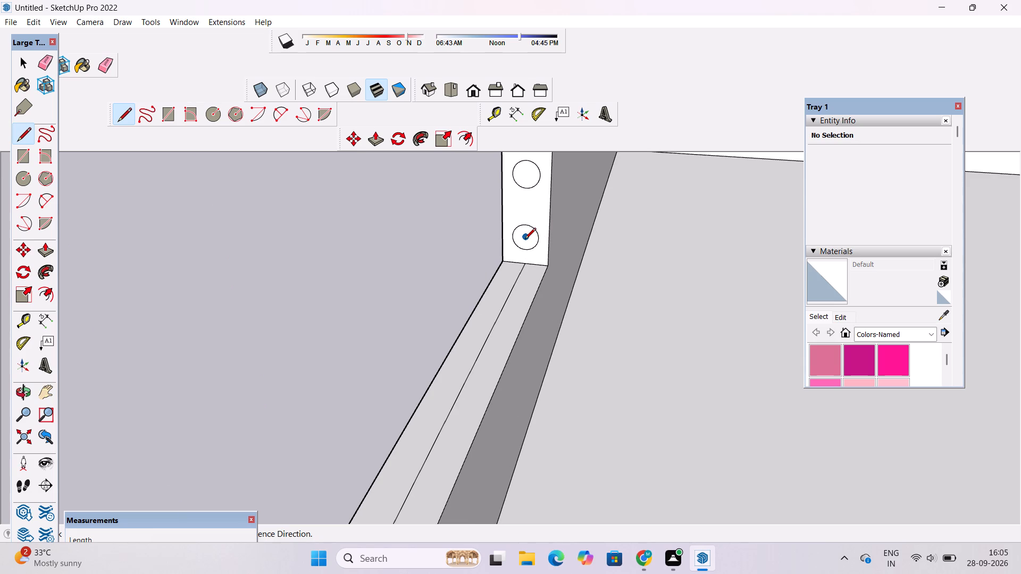
{"action": "left_click", "coordinate": [525, 240]}
{"action": "scroll", "coordinate": [525, 240], "scroll_direction": "down", "scroll_amount": 11}
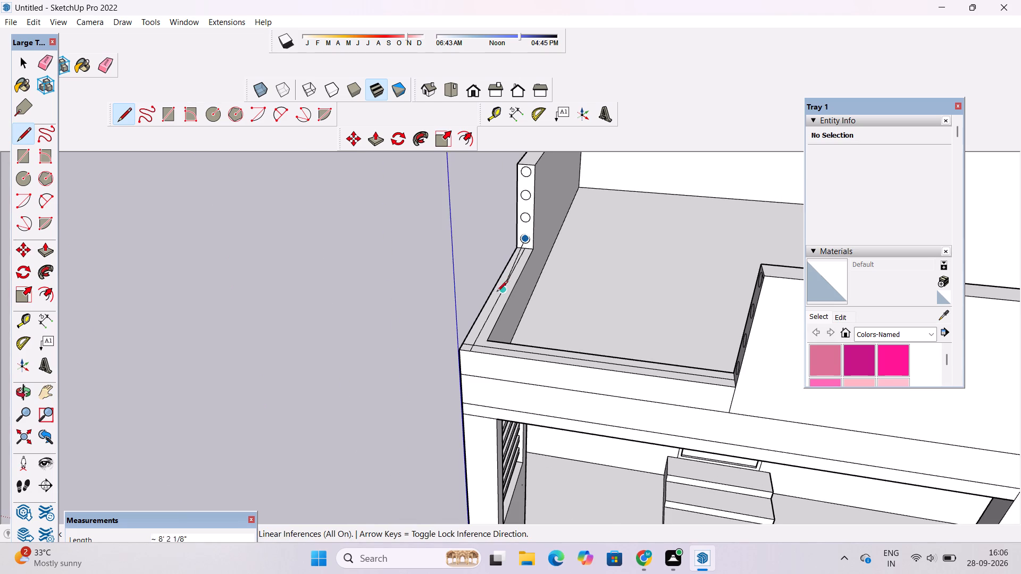
{"action": "scroll", "coordinate": [479, 340], "scroll_direction": "up", "scroll_amount": 5}
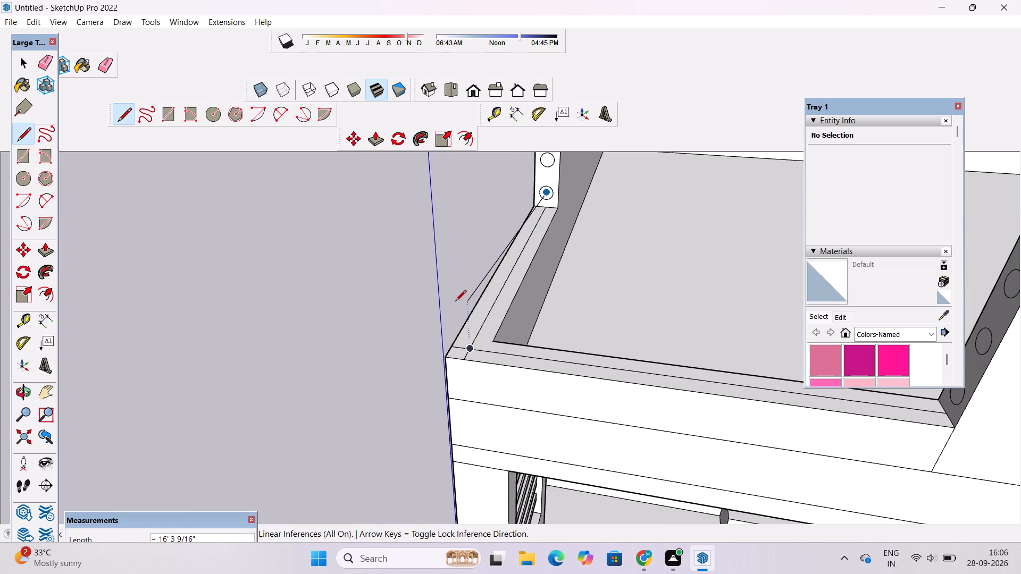
{"action": "key", "text": "o"}
{"action": "left_click_drag", "start_coordinate": [429, 313], "coordinate": [733, 293]}
{"action": "left_click_drag", "start_coordinate": [583, 301], "coordinate": [567, 317]}
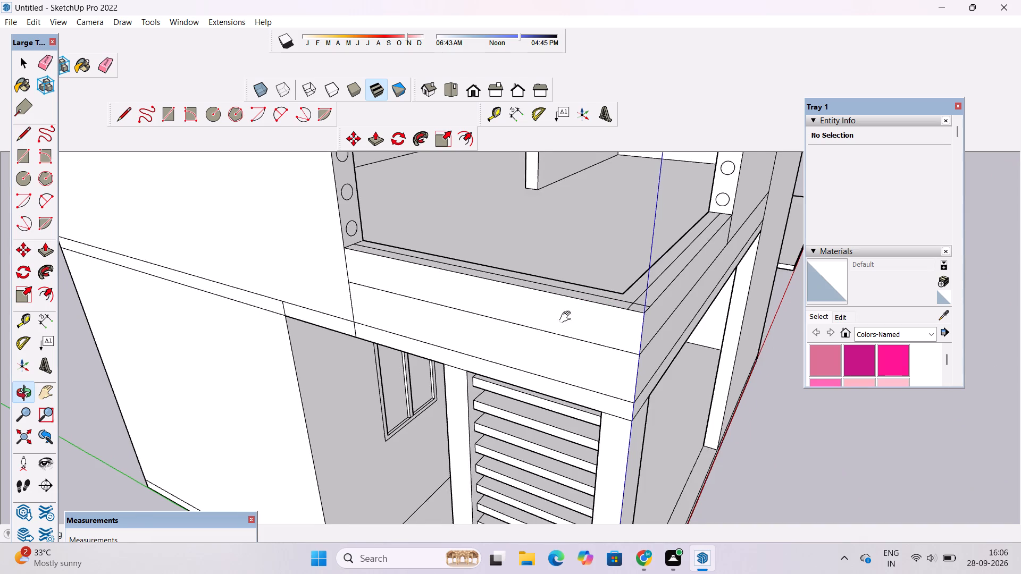
{"action": "left_click_drag", "start_coordinate": [567, 317], "coordinate": [548, 360]}
{"action": "left_click_drag", "start_coordinate": [463, 371], "coordinate": [525, 362]}
{"action": "left_click_drag", "start_coordinate": [519, 350], "coordinate": [534, 333], "text": "shift"}
{"action": "left_click_drag", "start_coordinate": [474, 346], "coordinate": [503, 328]}
{"action": "left_click_drag", "start_coordinate": [491, 330], "coordinate": [405, 372]}
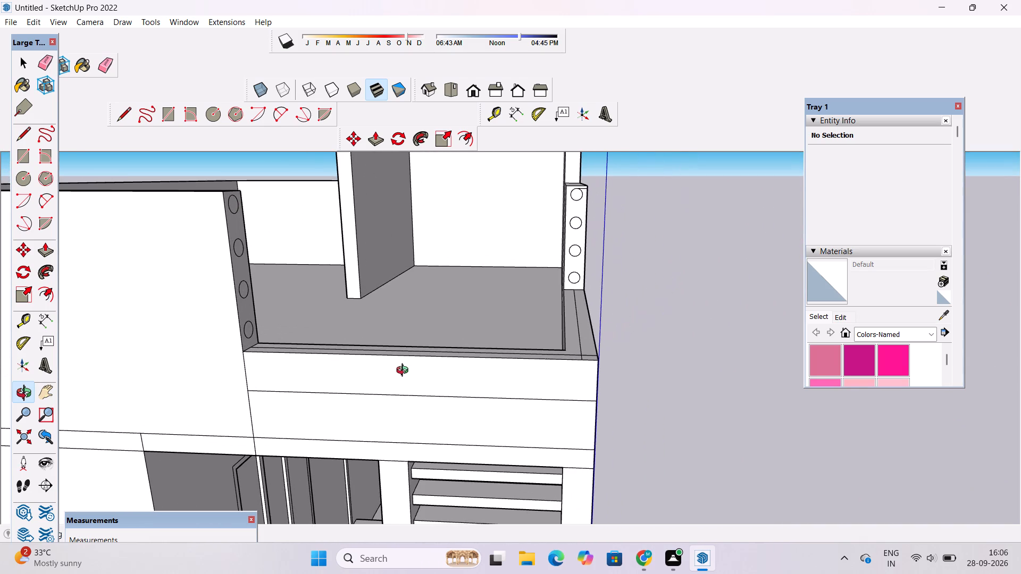
{"action": "key", "text": "l"}
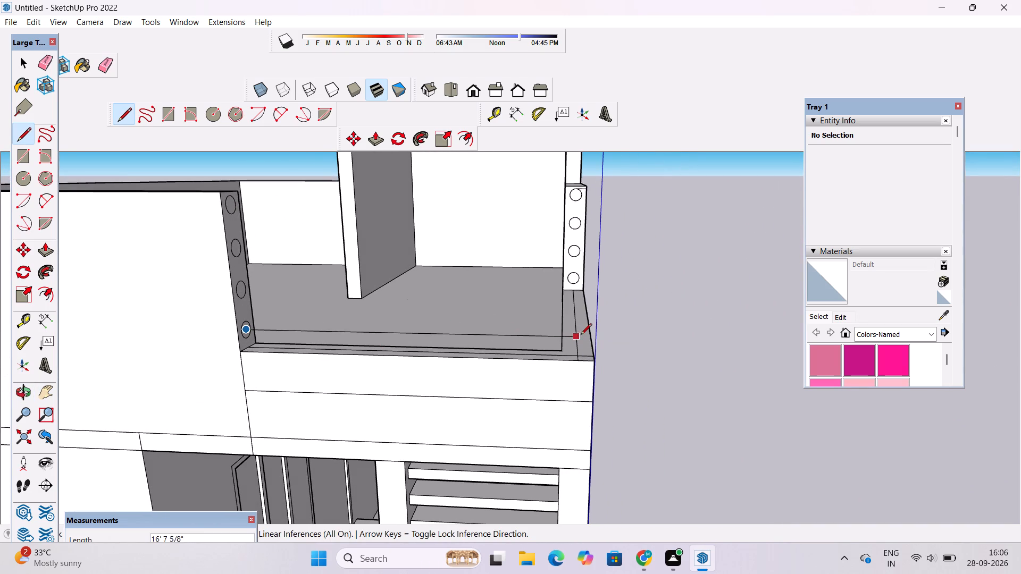
{"action": "left_click", "coordinate": [582, 333]}
Examine from several angles how the front ledge line's corner endpoint lines up with the opposite wall's lowest circle.
{"action": "scroll", "coordinate": [585, 308], "scroll_direction": "up", "scroll_amount": 4}
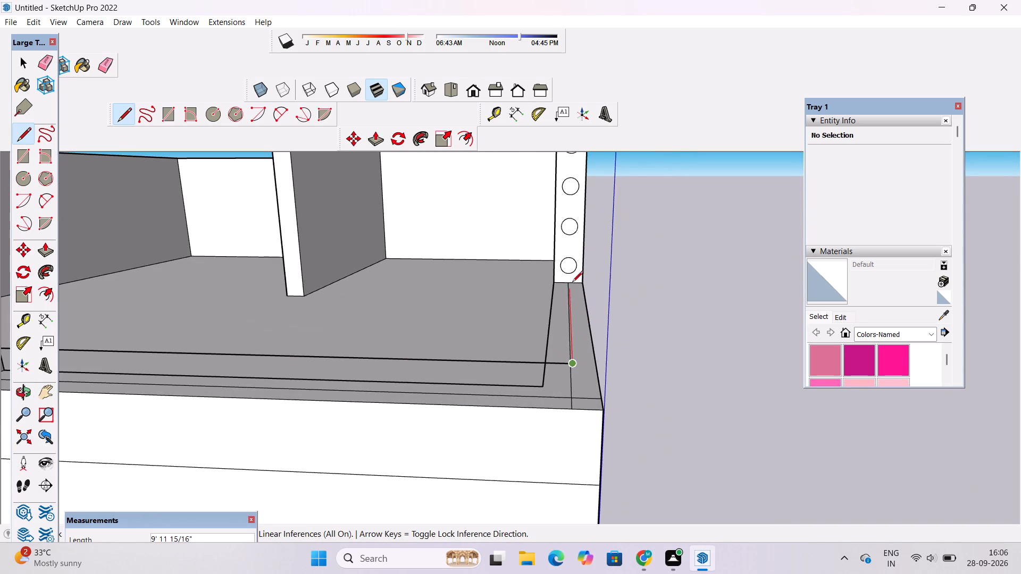
{"action": "scroll", "coordinate": [567, 283], "scroll_direction": "up", "scroll_amount": 1}
{"action": "key", "text": "o"}
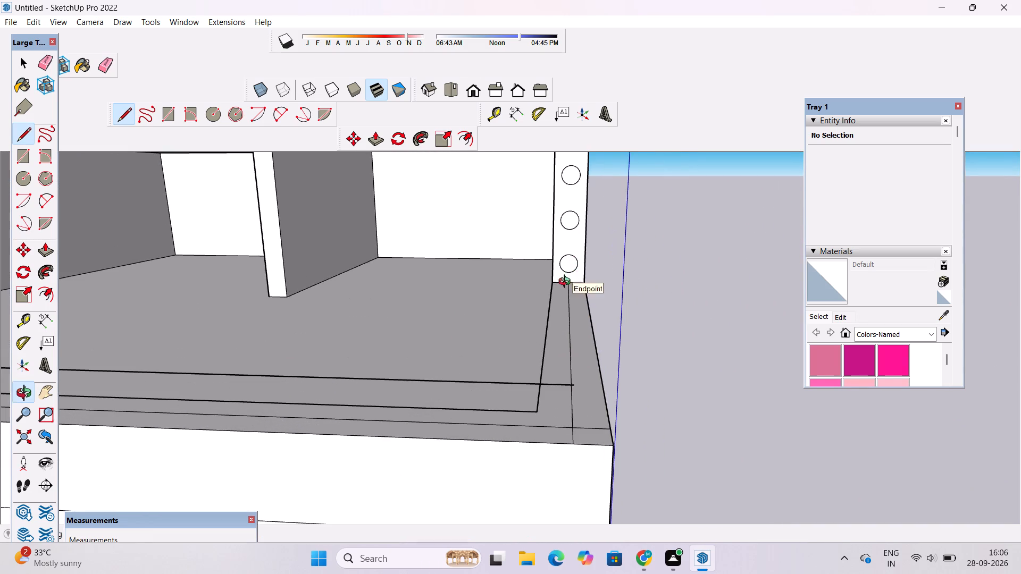
{"action": "left_click_drag", "start_coordinate": [616, 305], "coordinate": [464, 318]}
{"action": "left_click_drag", "start_coordinate": [464, 319], "coordinate": [604, 339], "text": "shift"}
{"action": "left_click_drag", "start_coordinate": [580, 353], "coordinate": [495, 374]}
{"action": "left_click_drag", "start_coordinate": [434, 384], "coordinate": [621, 381], "text": "shift"}
{"action": "left_click_drag", "start_coordinate": [530, 376], "coordinate": [411, 348]}
{"action": "left_click_drag", "start_coordinate": [444, 356], "coordinate": [435, 356]}
{"action": "left_click_drag", "start_coordinate": [435, 356], "coordinate": [415, 350], "text": "shift"}
{"action": "scroll", "coordinate": [415, 350], "scroll_direction": "up", "scroll_amount": 2}
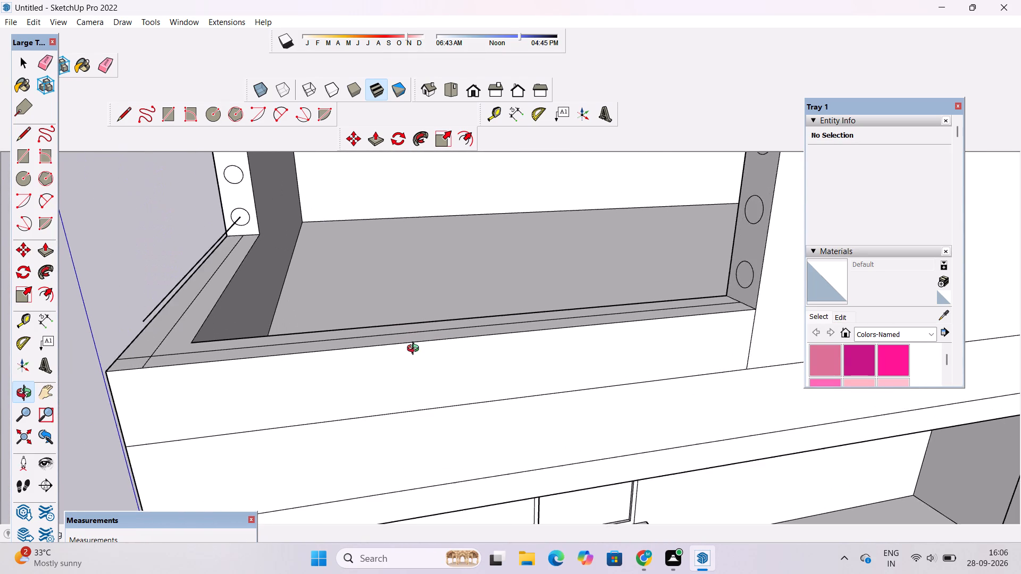
{"action": "scroll", "coordinate": [415, 350], "scroll_direction": "down", "scroll_amount": 2}
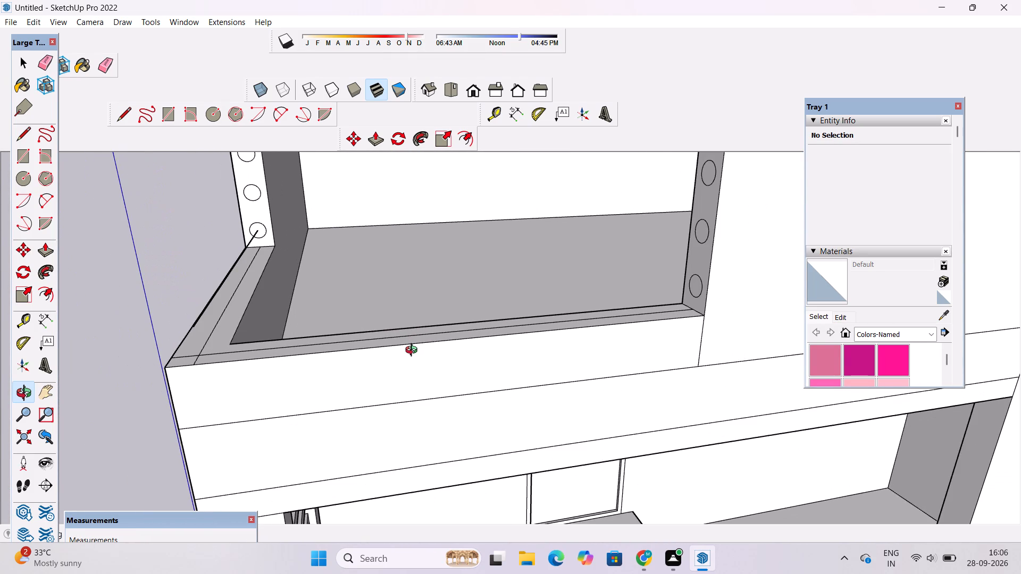
{"action": "scroll", "coordinate": [414, 351], "scroll_direction": "up", "scroll_amount": 3}
{"action": "scroll", "coordinate": [414, 351], "scroll_direction": "down", "scroll_amount": 1}
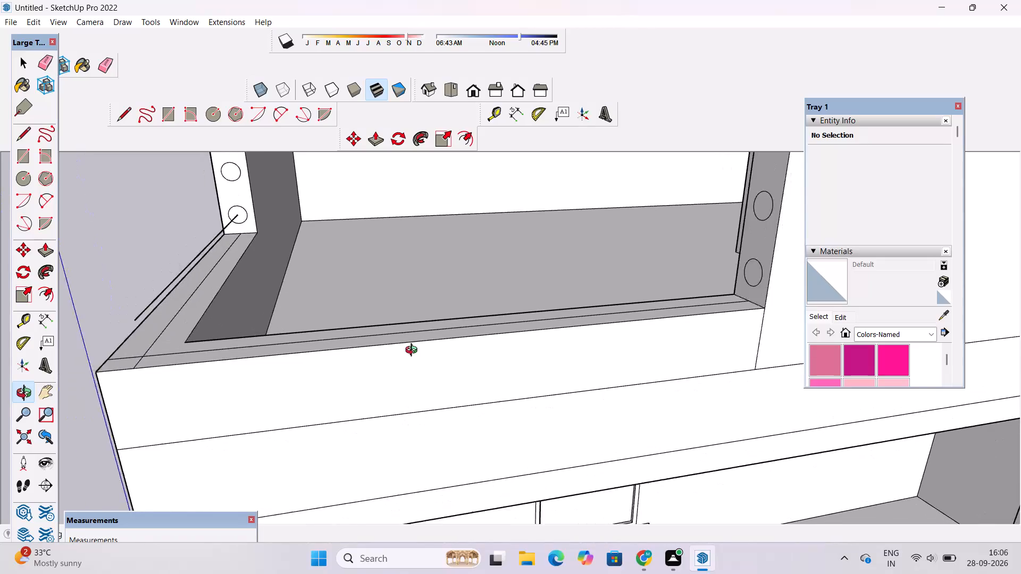
{"action": "scroll", "coordinate": [414, 351], "scroll_direction": "down", "scroll_amount": 2}
{"action": "scroll", "coordinate": [414, 351], "scroll_direction": "up", "scroll_amount": 3}
{"action": "scroll", "coordinate": [414, 351], "scroll_direction": "down", "scroll_amount": 2}
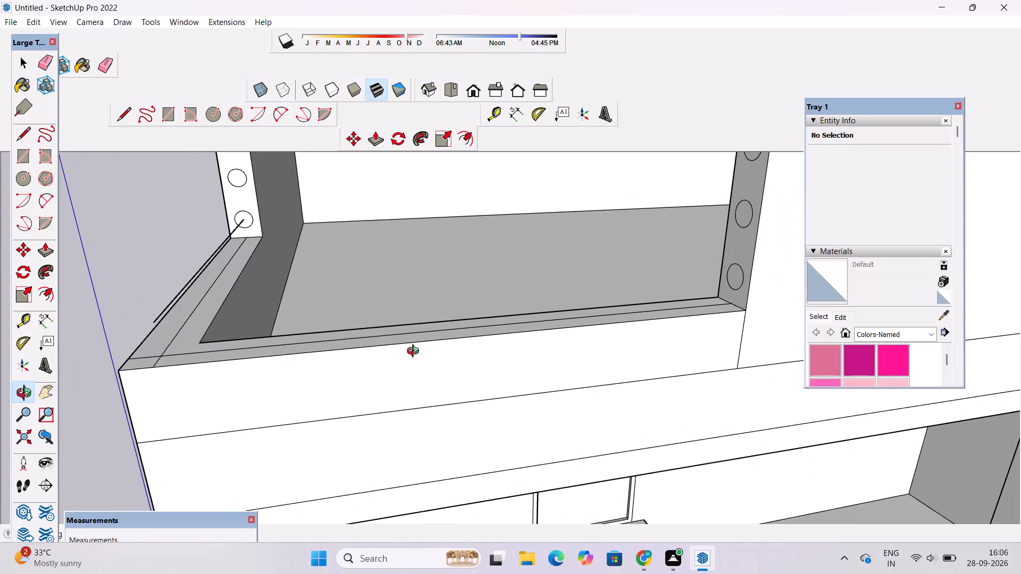
{"action": "scroll", "coordinate": [415, 352], "scroll_direction": "up", "scroll_amount": 2}
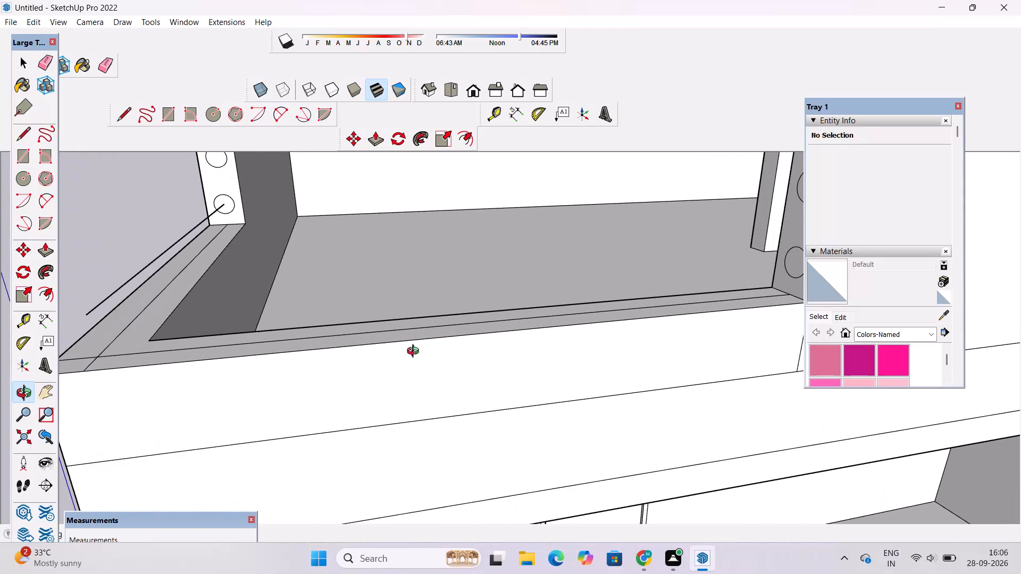
{"action": "scroll", "coordinate": [415, 352], "scroll_direction": "down", "scroll_amount": 5}
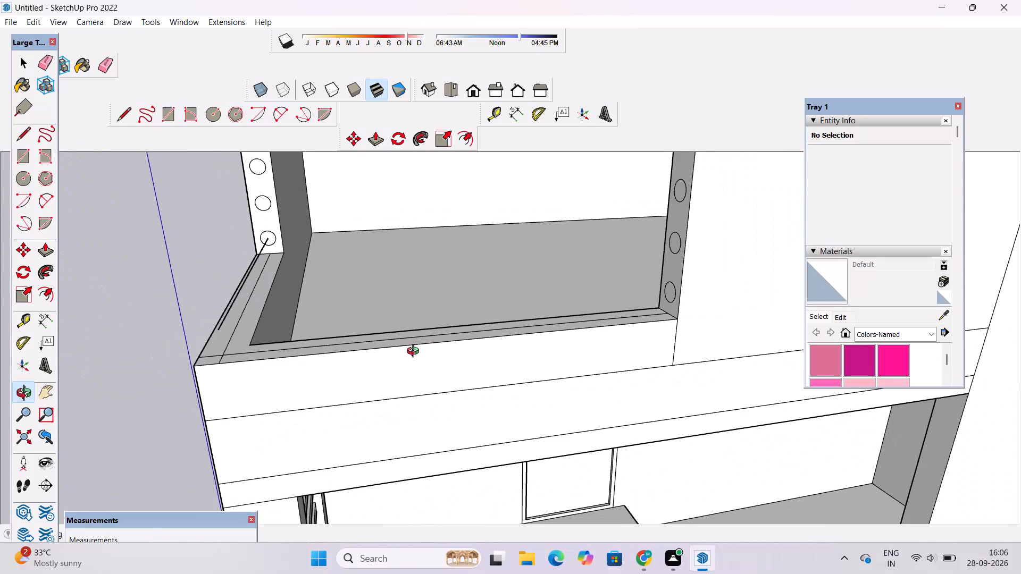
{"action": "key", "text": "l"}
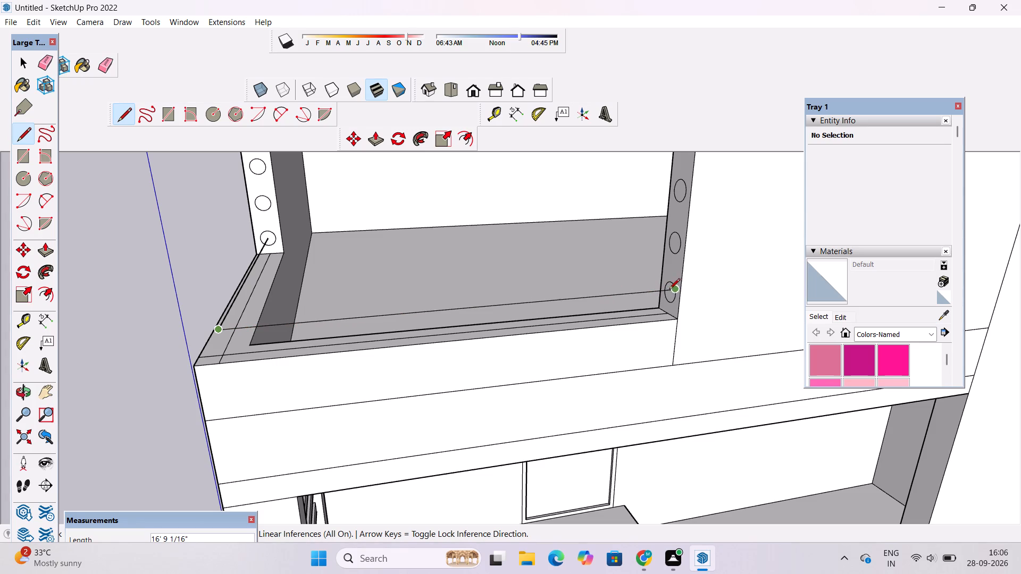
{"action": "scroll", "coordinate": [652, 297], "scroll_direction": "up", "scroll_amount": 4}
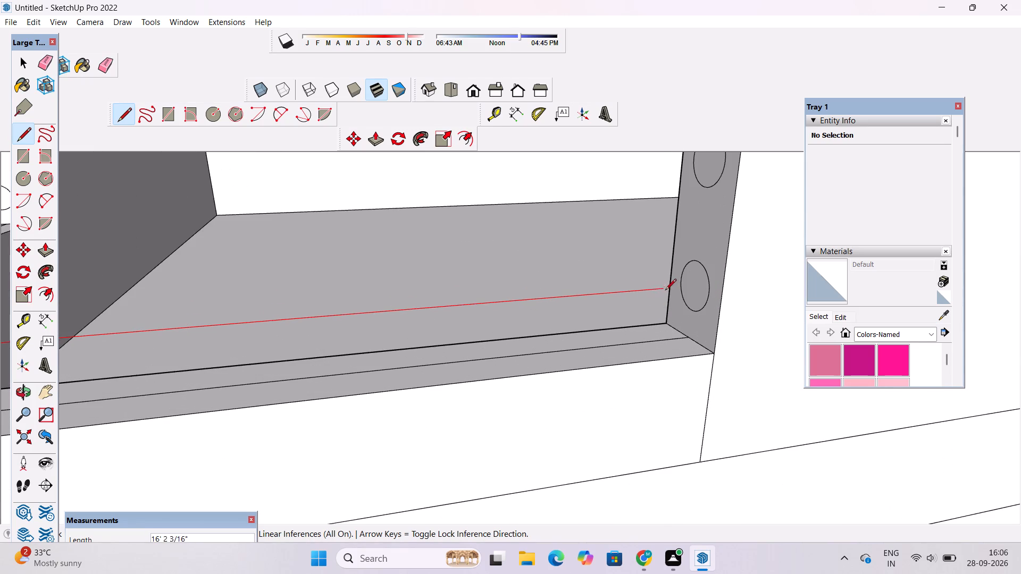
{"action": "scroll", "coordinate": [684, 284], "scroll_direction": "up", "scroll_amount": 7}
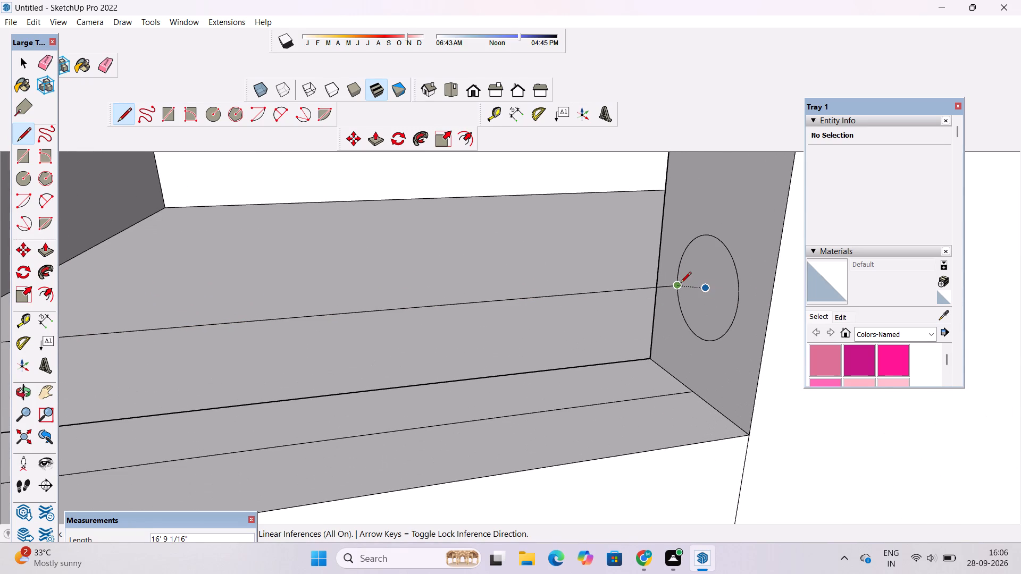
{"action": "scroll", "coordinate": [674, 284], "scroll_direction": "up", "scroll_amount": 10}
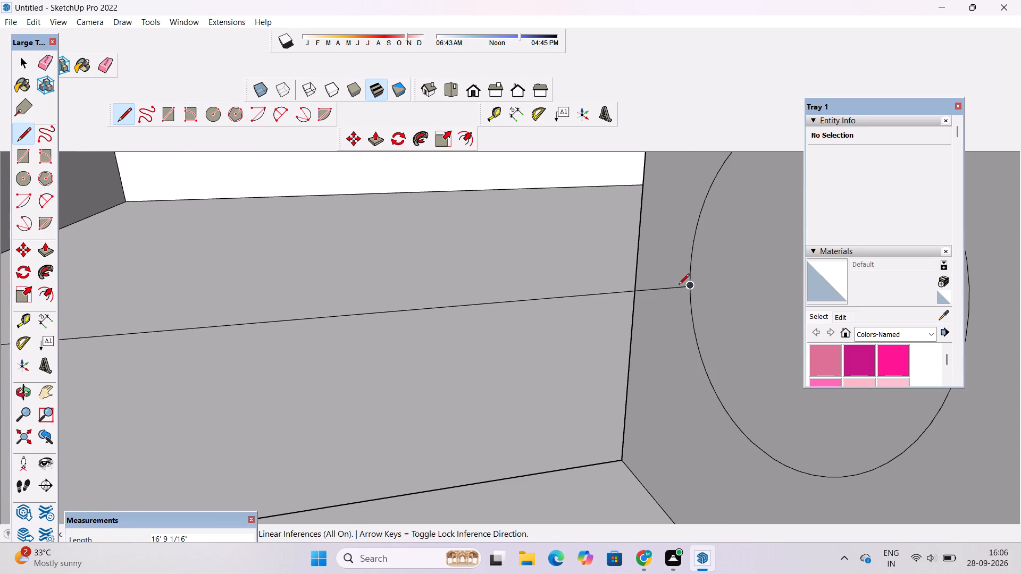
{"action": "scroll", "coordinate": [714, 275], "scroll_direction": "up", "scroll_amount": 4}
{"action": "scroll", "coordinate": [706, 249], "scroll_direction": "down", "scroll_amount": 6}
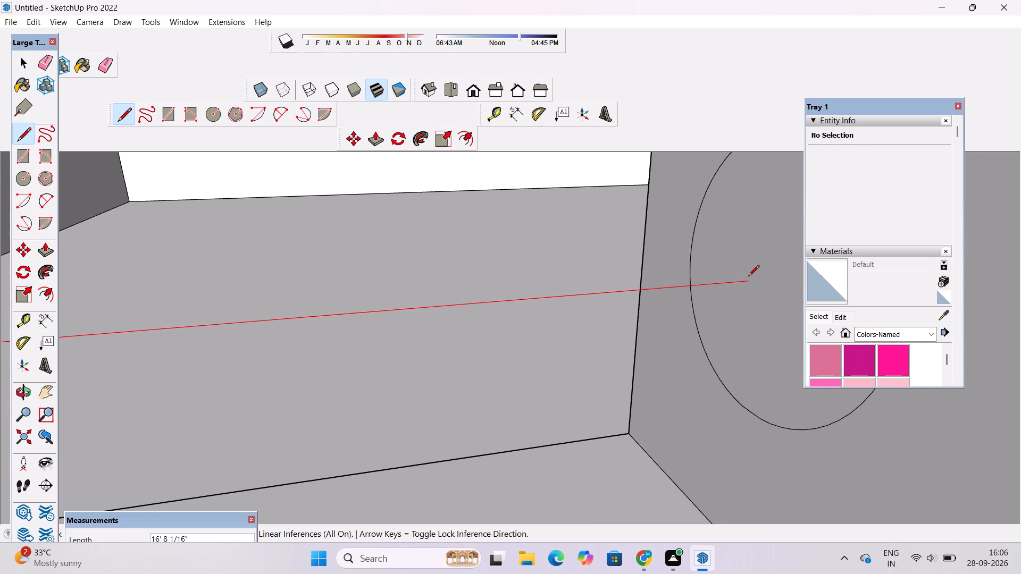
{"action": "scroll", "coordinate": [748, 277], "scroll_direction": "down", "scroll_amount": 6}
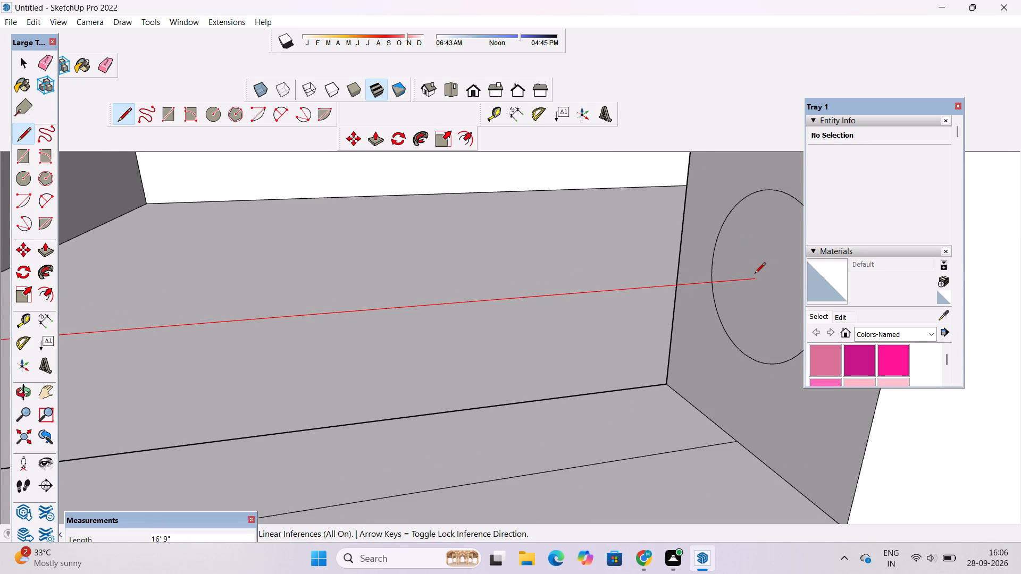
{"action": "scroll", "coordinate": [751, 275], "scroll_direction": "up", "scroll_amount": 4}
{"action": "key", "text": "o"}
Close Tray 1 and draw a line about 16' 9" long on the red axis from the corner endpoint to the opposite wall's lowest circle centre.
{"action": "scroll", "coordinate": [660, 308], "scroll_direction": "down", "scroll_amount": 12}
{"action": "left_click_drag", "start_coordinate": [662, 315], "coordinate": [629, 314], "text": "shift"}
{"action": "scroll", "coordinate": [625, 314], "scroll_direction": "down", "scroll_amount": 7}
{"action": "left_click_drag", "start_coordinate": [575, 331], "coordinate": [554, 331]}
{"action": "left_click_drag", "start_coordinate": [525, 331], "coordinate": [550, 331], "text": "shift"}
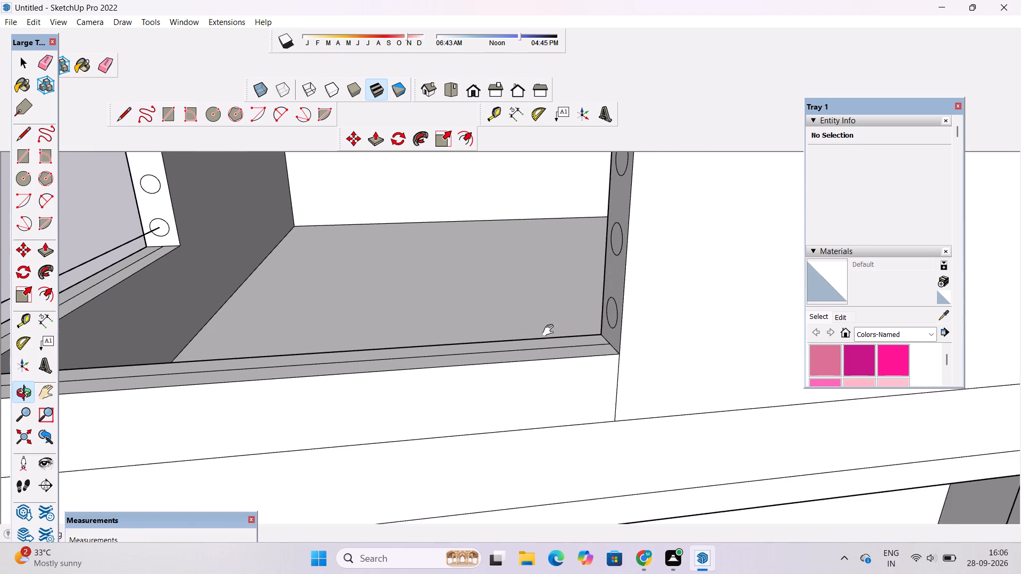
{"action": "left_click_drag", "start_coordinate": [550, 331], "coordinate": [573, 331], "text": "shift"}
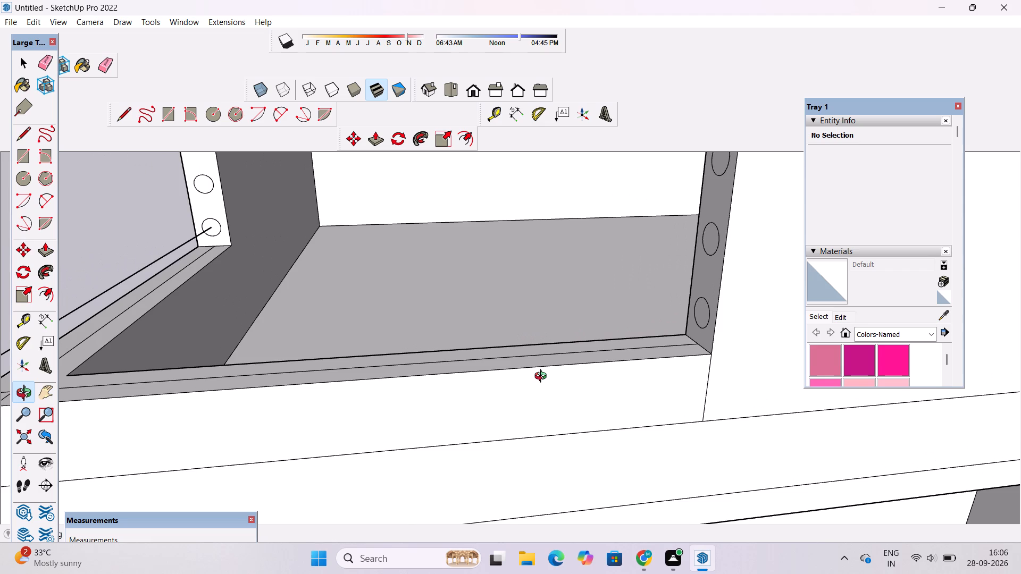
{"action": "scroll", "coordinate": [542, 377], "scroll_direction": "down", "scroll_amount": 4}
{"action": "left_click_drag", "start_coordinate": [518, 392], "coordinate": [553, 378], "text": "shift"}
{"action": "left_click_drag", "start_coordinate": [547, 382], "coordinate": [542, 384]}
{"action": "scroll", "coordinate": [503, 391], "scroll_direction": "up", "scroll_amount": 3}
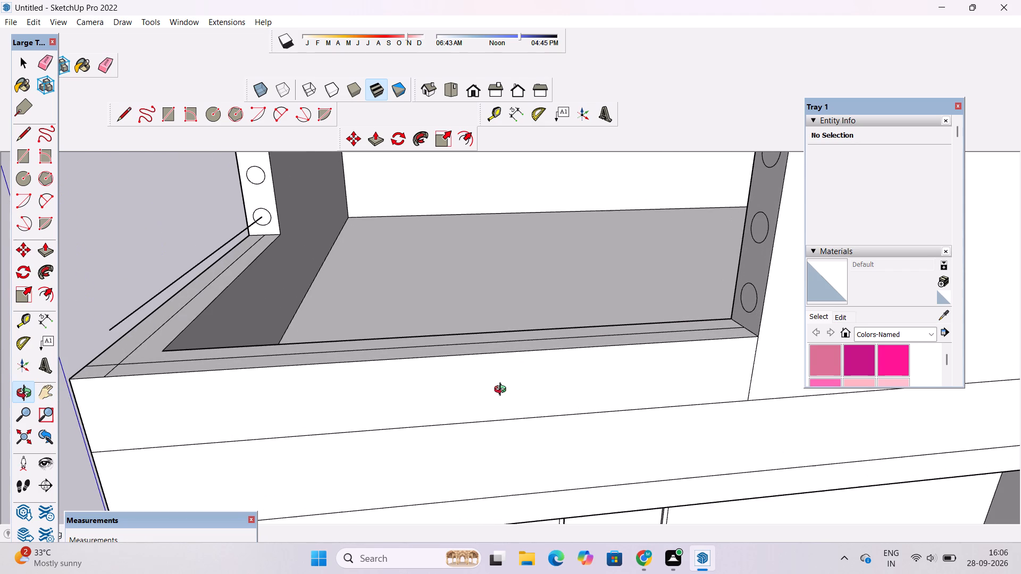
{"action": "scroll", "coordinate": [503, 391], "scroll_direction": "up", "scroll_amount": 1}
{"action": "key", "text": "l"}
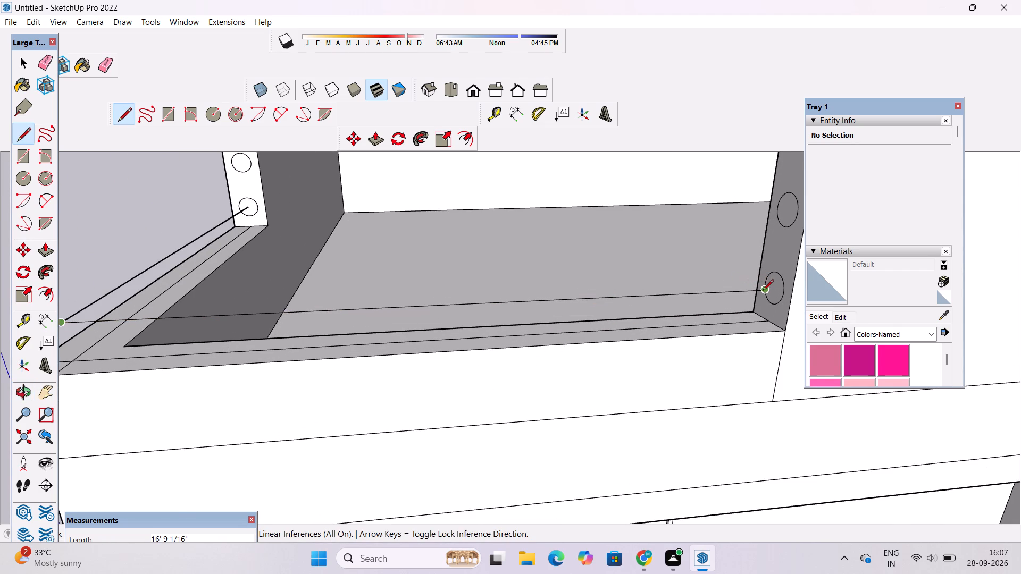
{"action": "scroll", "coordinate": [763, 292], "scroll_direction": "up", "scroll_amount": 4}
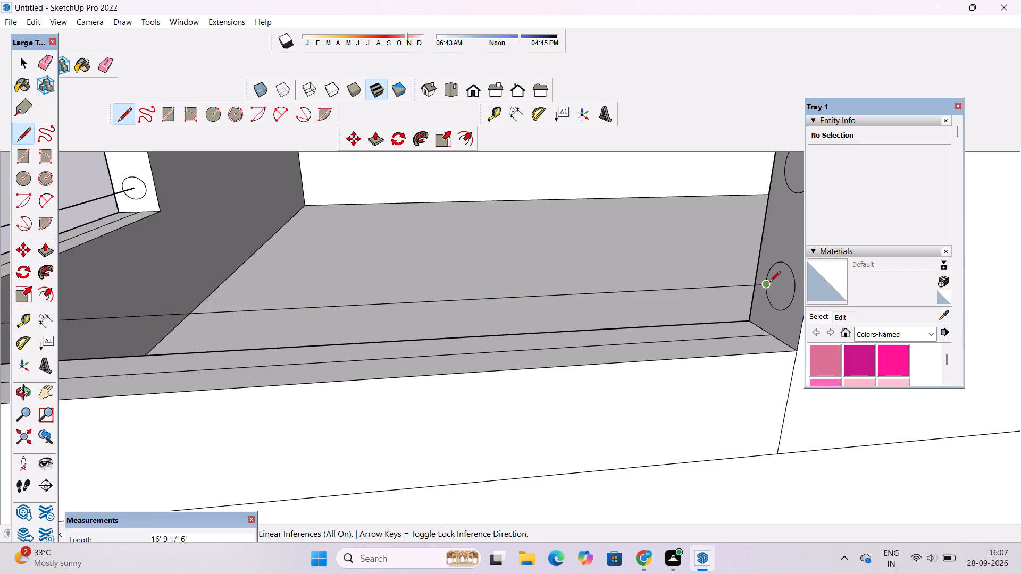
{"action": "scroll", "coordinate": [773, 287], "scroll_direction": "up", "scroll_amount": 5}
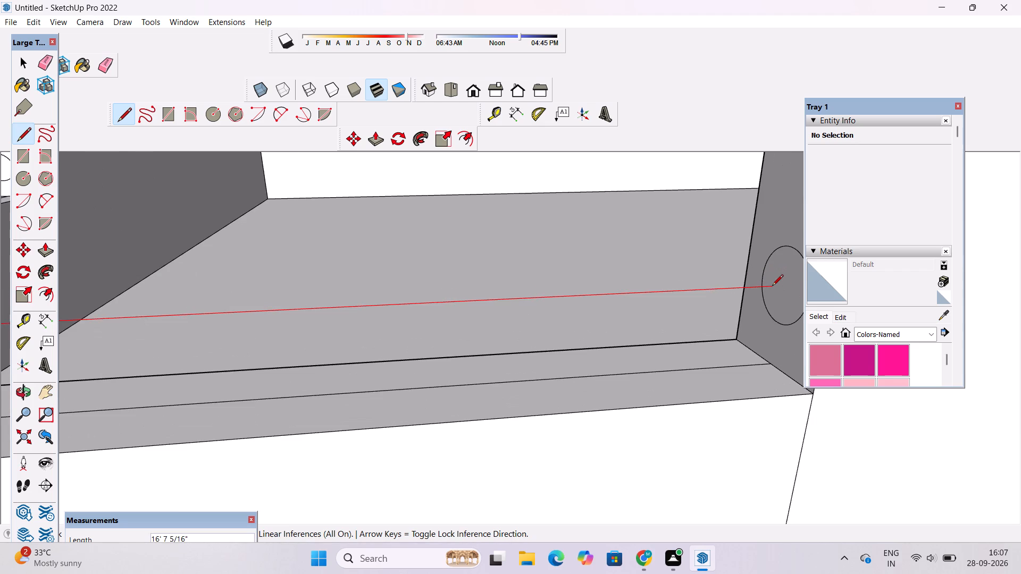
{"action": "scroll", "coordinate": [772, 286], "scroll_direction": "up", "scroll_amount": 12}
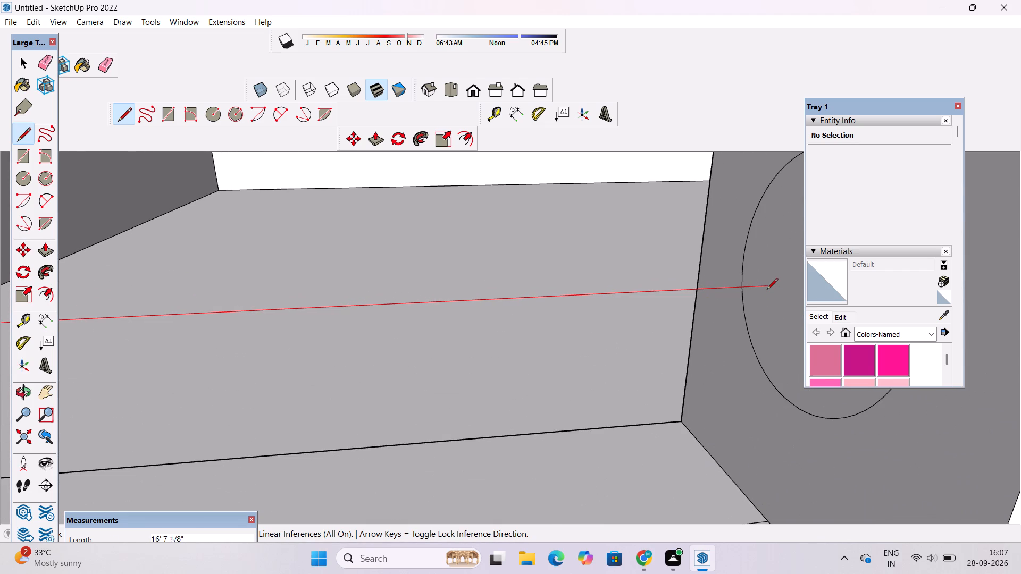
{"action": "left_click", "coordinate": [959, 105]}
{"action": "scroll", "coordinate": [863, 174], "scroll_direction": "down", "scroll_amount": 3}
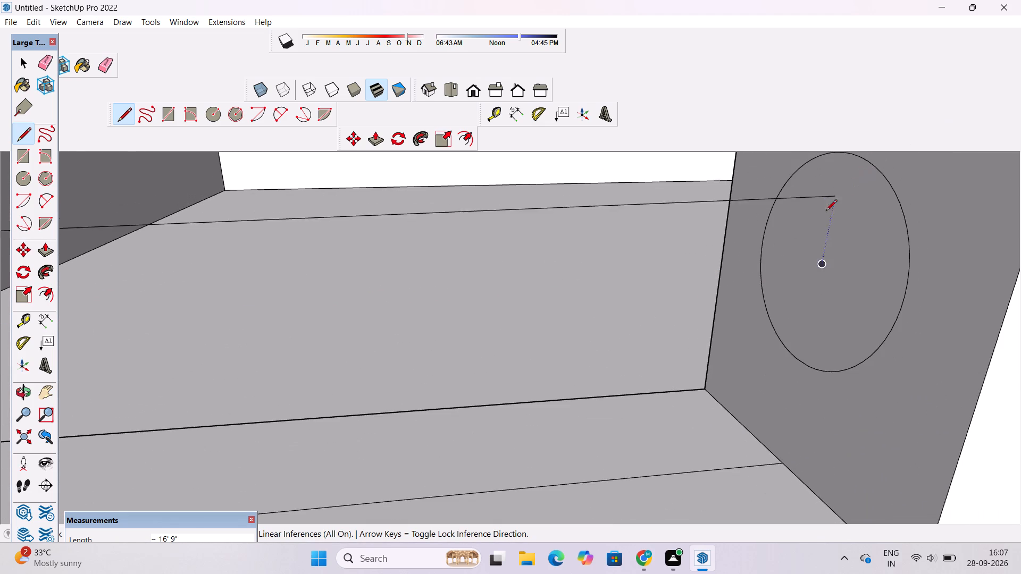
{"action": "scroll", "coordinate": [803, 266], "scroll_direction": "up", "scroll_amount": 1}
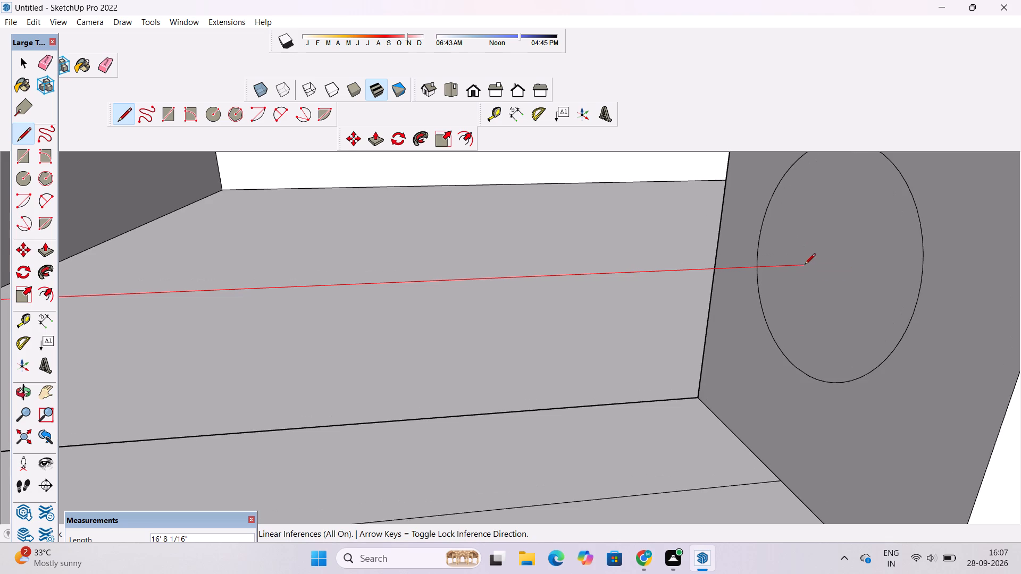
{"action": "scroll", "coordinate": [809, 263], "scroll_direction": "up", "scroll_amount": 14}
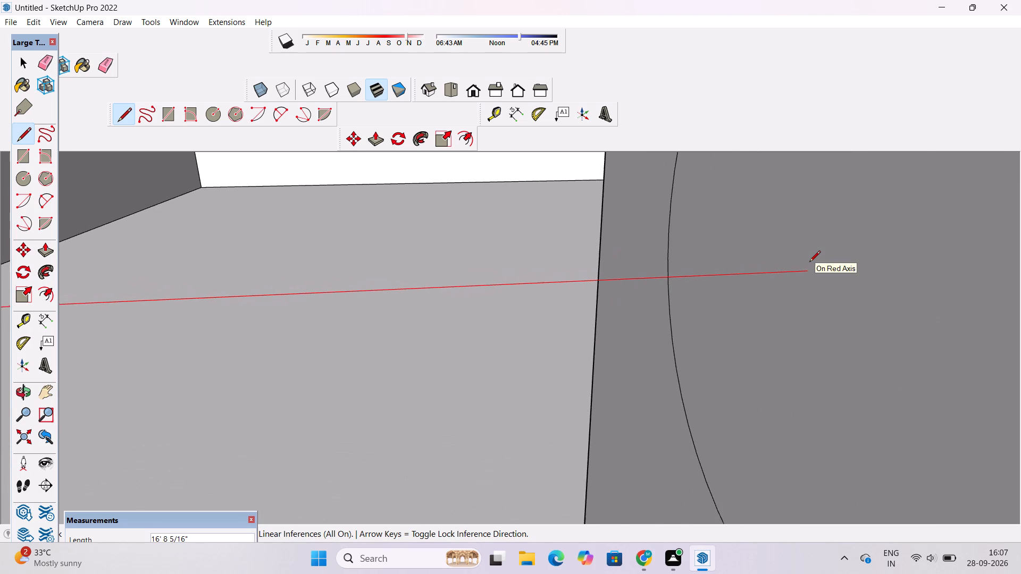
{"action": "scroll", "coordinate": [809, 263], "scroll_direction": "down", "scroll_amount": 13}
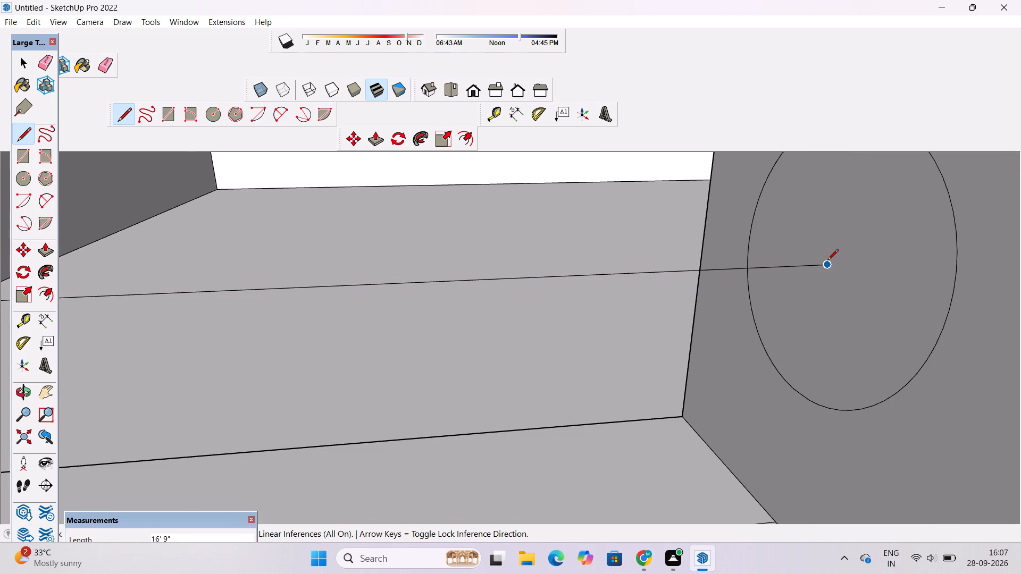
{"action": "scroll", "coordinate": [824, 261], "scroll_direction": "up", "scroll_amount": 20}
{"action": "scroll", "coordinate": [824, 261], "scroll_direction": "up", "scroll_amount": 1}
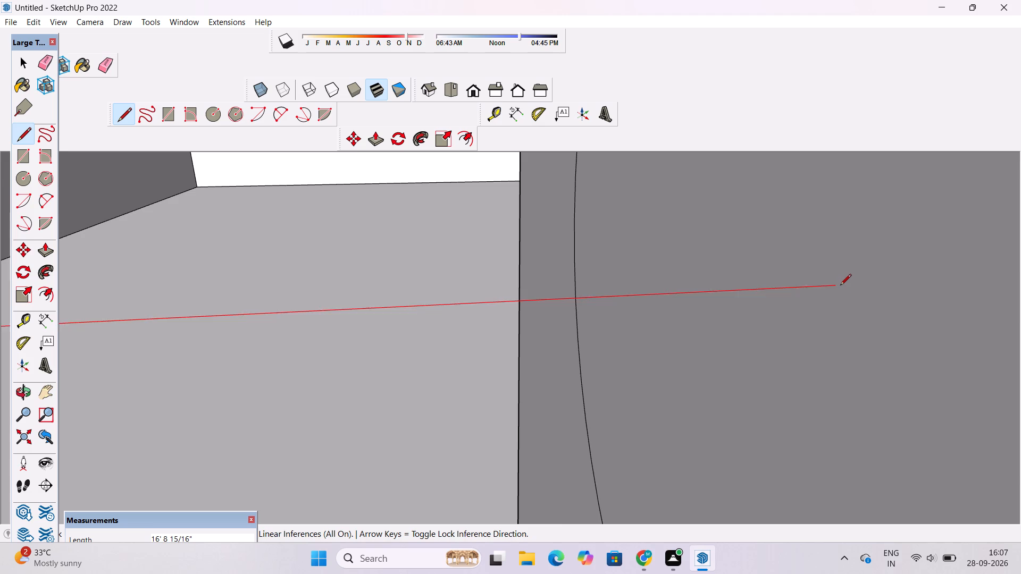
{"action": "scroll", "coordinate": [843, 285], "scroll_direction": "up", "scroll_amount": 17}
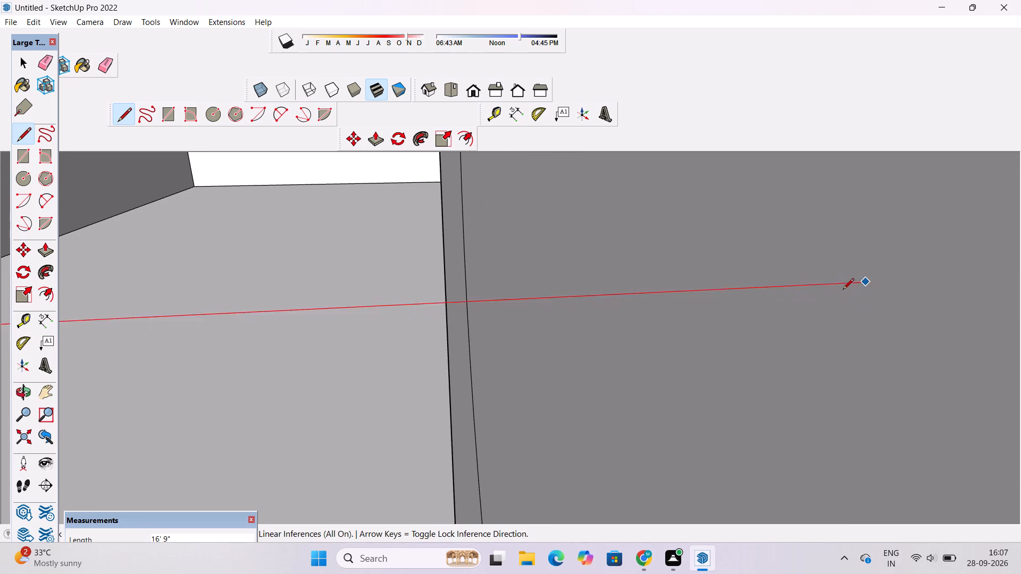
{"action": "scroll", "coordinate": [848, 295], "scroll_direction": "up", "scroll_amount": 7}
{"action": "scroll", "coordinate": [859, 294], "scroll_direction": "down", "scroll_amount": 6}
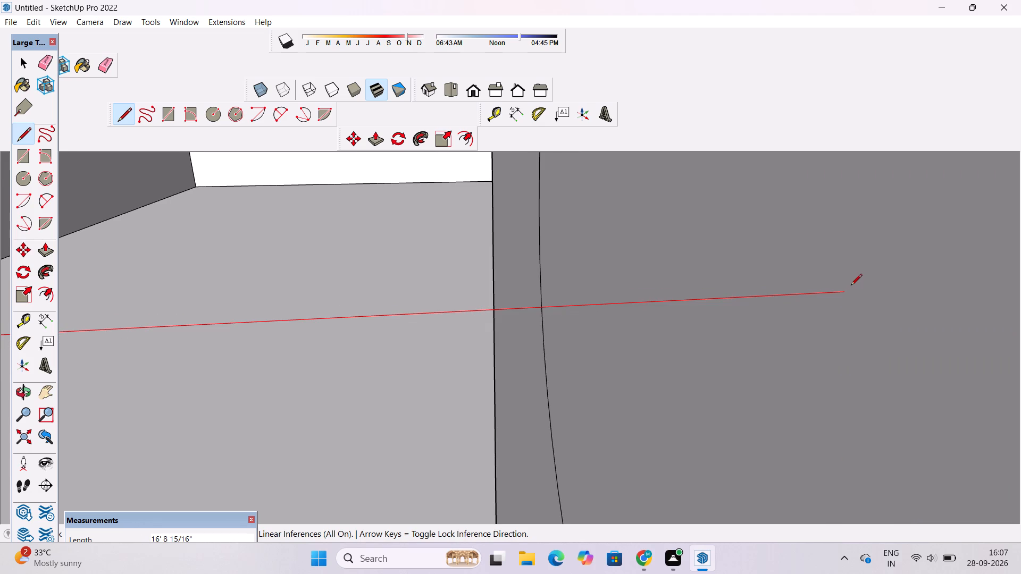
{"action": "left_click", "coordinate": [856, 285]}
{"action": "key", "text": "space"}
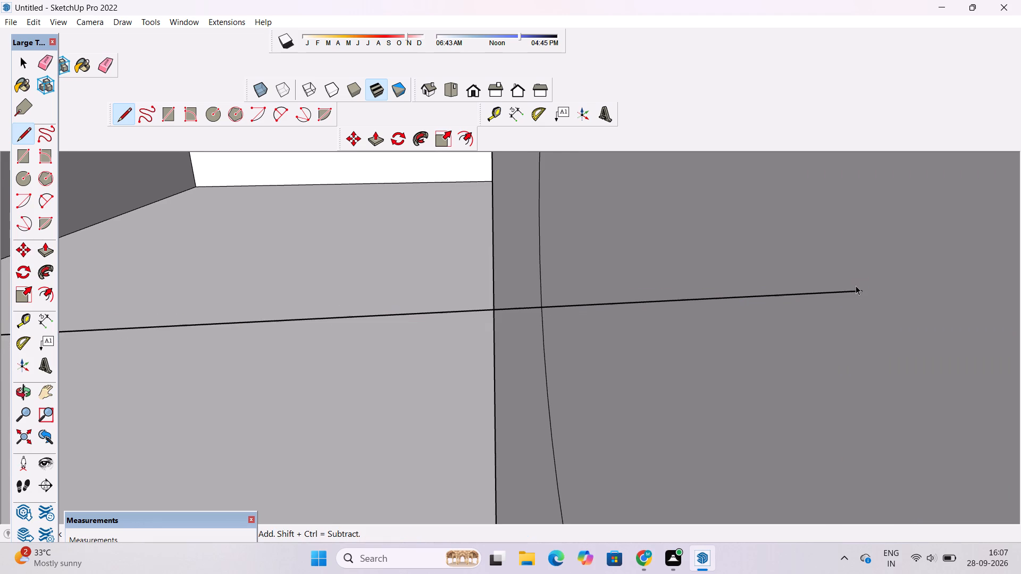
Examine from several angles how the new line meets the circle and joins the other path line at the corner.
{"action": "type", "text": "ol"}
{"action": "scroll", "coordinate": [851, 285], "scroll_direction": "down", "scroll_amount": 7}
{"action": "key", "text": "o"}
{"action": "scroll", "coordinate": [842, 285], "scroll_direction": "down", "scroll_amount": 7}
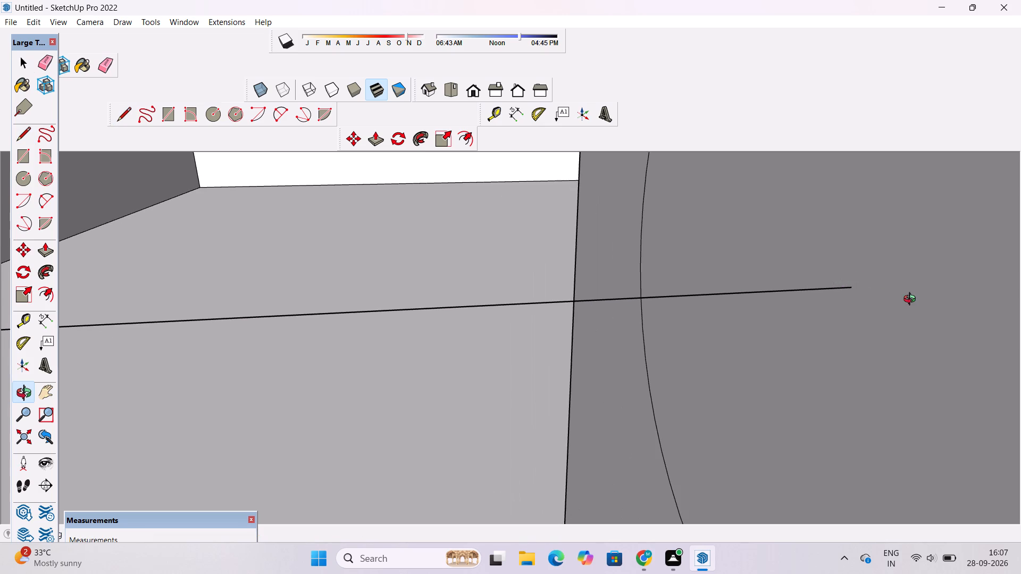
{"action": "scroll", "coordinate": [908, 300], "scroll_direction": "down", "scroll_amount": 6}
{"action": "left_click_drag", "start_coordinate": [905, 301], "coordinate": [860, 319]}
{"action": "scroll", "coordinate": [856, 319], "scroll_direction": "down", "scroll_amount": 20}
{"action": "scroll", "coordinate": [856, 319], "scroll_direction": "down", "scroll_amount": 2}
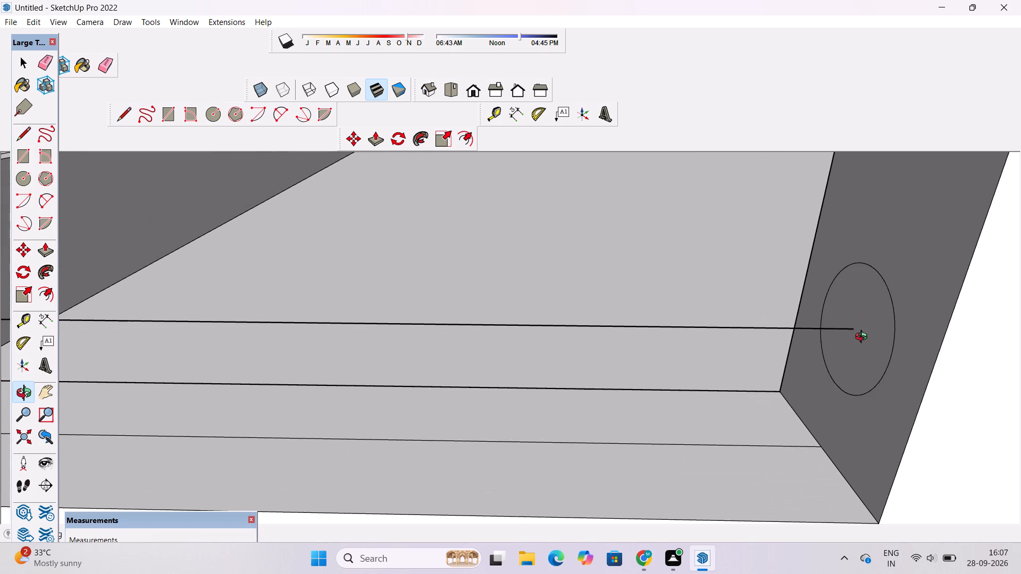
{"action": "left_click_drag", "start_coordinate": [843, 339], "coordinate": [856, 309], "text": "shift"}
{"action": "scroll", "coordinate": [856, 309], "scroll_direction": "down", "scroll_amount": 15}
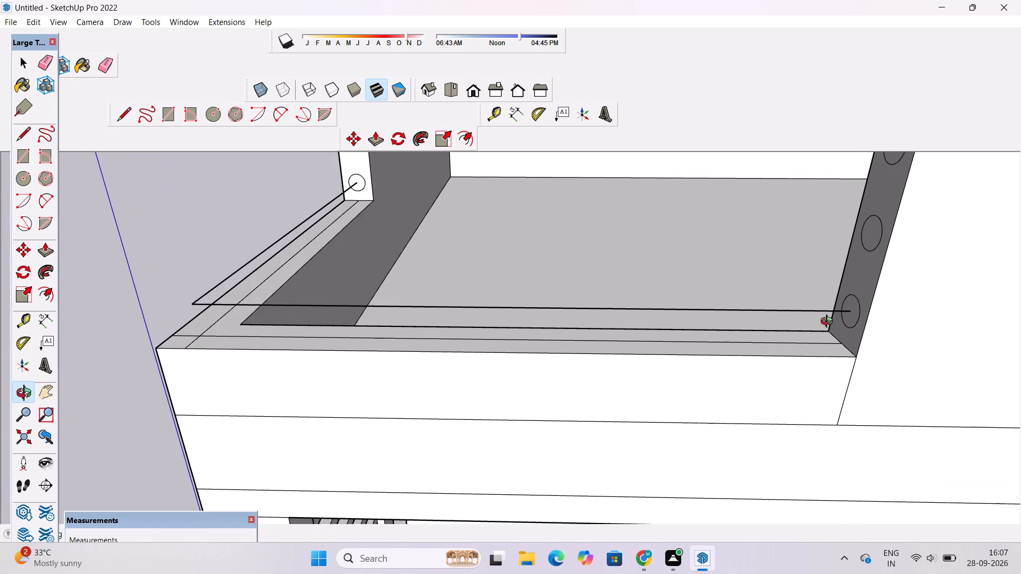
{"action": "left_click_drag", "start_coordinate": [828, 323], "coordinate": [827, 343], "text": "shift"}
{"action": "scroll", "coordinate": [827, 343], "scroll_direction": "down", "scroll_amount": 3}
{"action": "left_click_drag", "start_coordinate": [799, 337], "coordinate": [792, 344], "text": "shift"}
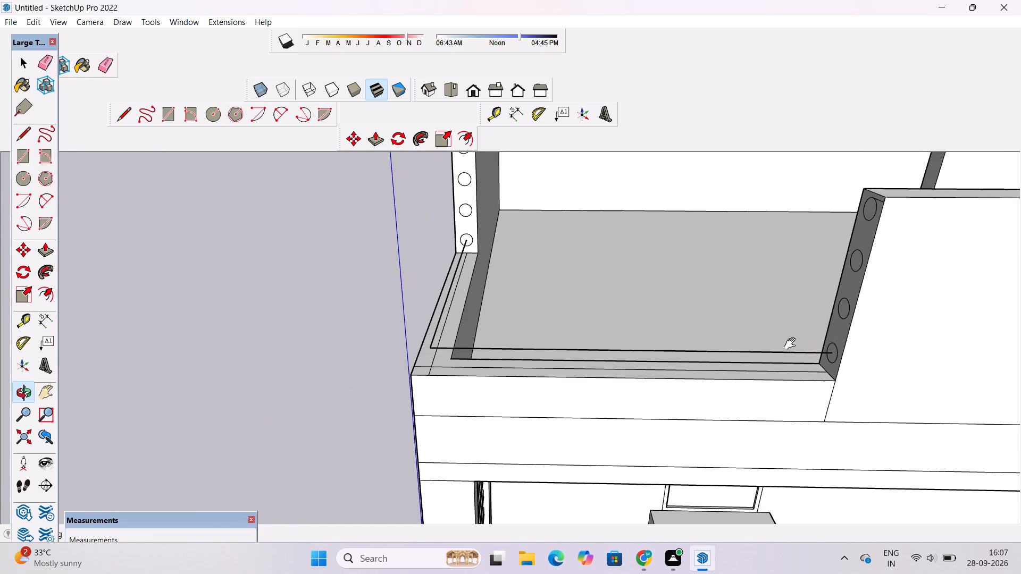
{"action": "scroll", "coordinate": [793, 359], "scroll_direction": "up", "scroll_amount": 4}
{"action": "left_click", "coordinate": [793, 359], "text": "shift"}
{"action": "key", "text": "space"}
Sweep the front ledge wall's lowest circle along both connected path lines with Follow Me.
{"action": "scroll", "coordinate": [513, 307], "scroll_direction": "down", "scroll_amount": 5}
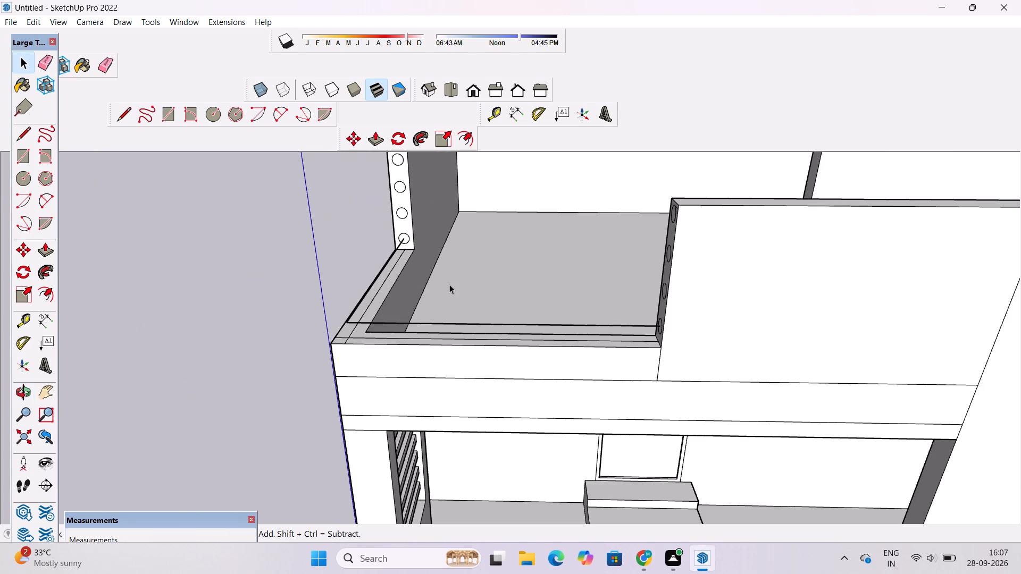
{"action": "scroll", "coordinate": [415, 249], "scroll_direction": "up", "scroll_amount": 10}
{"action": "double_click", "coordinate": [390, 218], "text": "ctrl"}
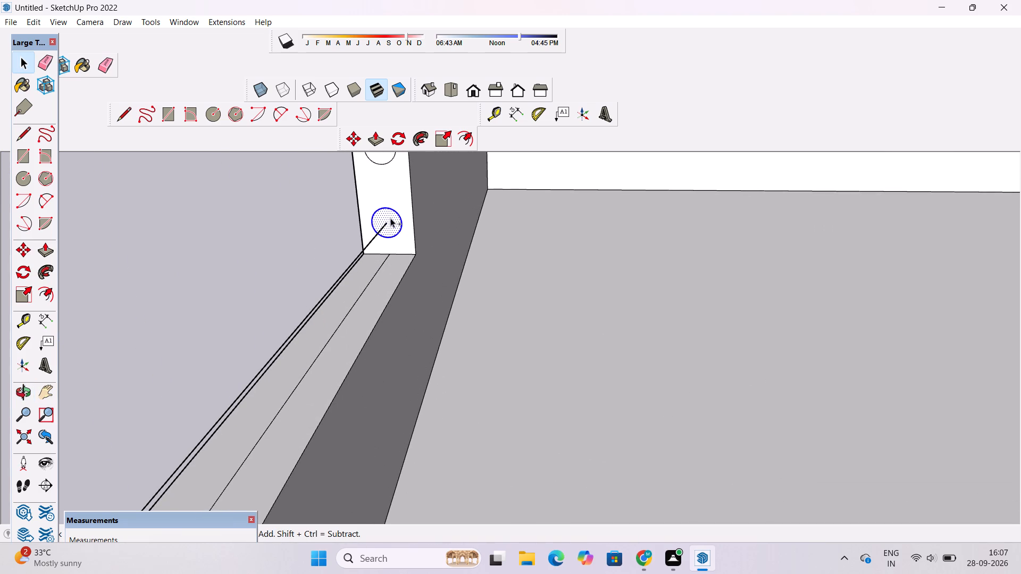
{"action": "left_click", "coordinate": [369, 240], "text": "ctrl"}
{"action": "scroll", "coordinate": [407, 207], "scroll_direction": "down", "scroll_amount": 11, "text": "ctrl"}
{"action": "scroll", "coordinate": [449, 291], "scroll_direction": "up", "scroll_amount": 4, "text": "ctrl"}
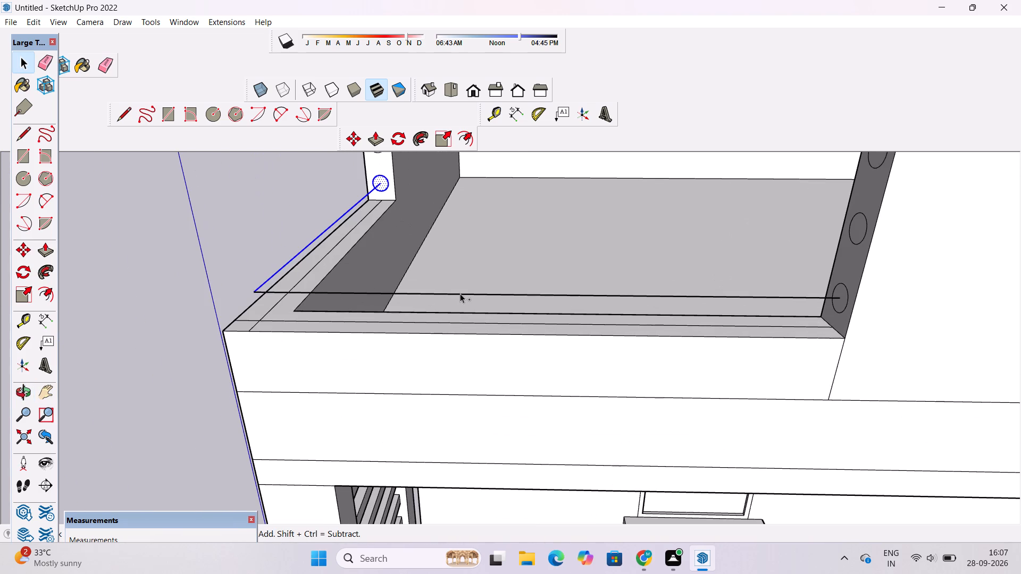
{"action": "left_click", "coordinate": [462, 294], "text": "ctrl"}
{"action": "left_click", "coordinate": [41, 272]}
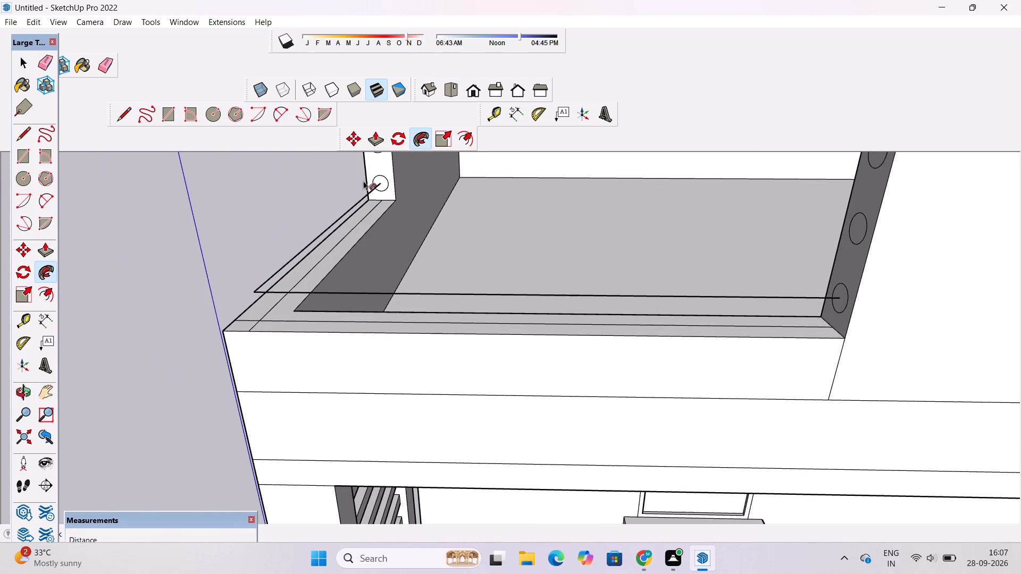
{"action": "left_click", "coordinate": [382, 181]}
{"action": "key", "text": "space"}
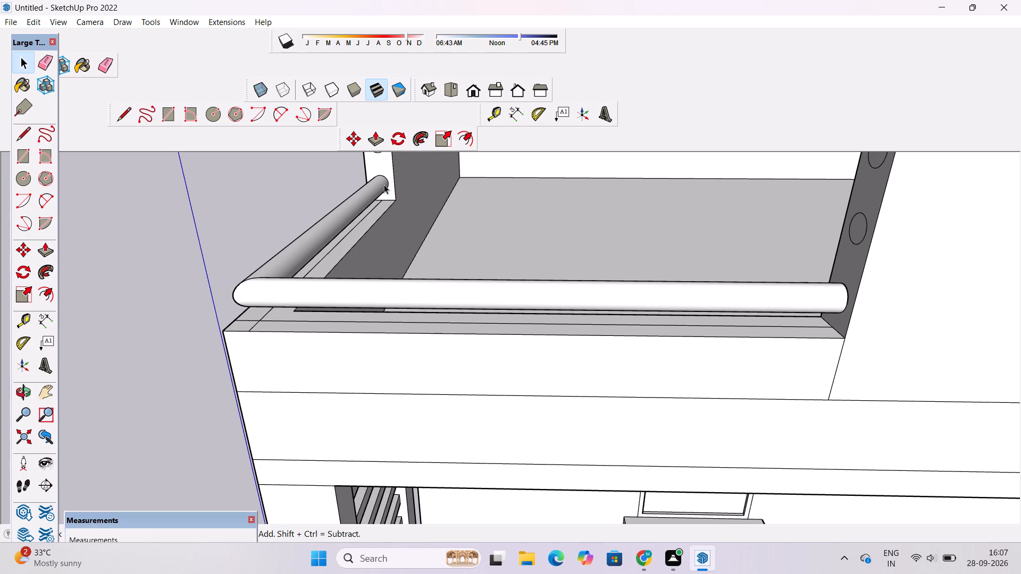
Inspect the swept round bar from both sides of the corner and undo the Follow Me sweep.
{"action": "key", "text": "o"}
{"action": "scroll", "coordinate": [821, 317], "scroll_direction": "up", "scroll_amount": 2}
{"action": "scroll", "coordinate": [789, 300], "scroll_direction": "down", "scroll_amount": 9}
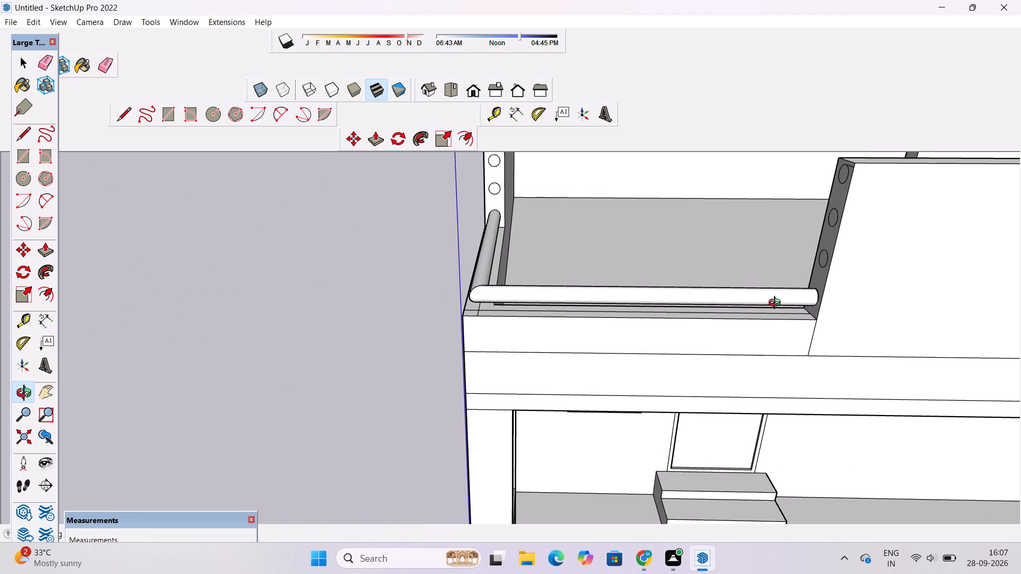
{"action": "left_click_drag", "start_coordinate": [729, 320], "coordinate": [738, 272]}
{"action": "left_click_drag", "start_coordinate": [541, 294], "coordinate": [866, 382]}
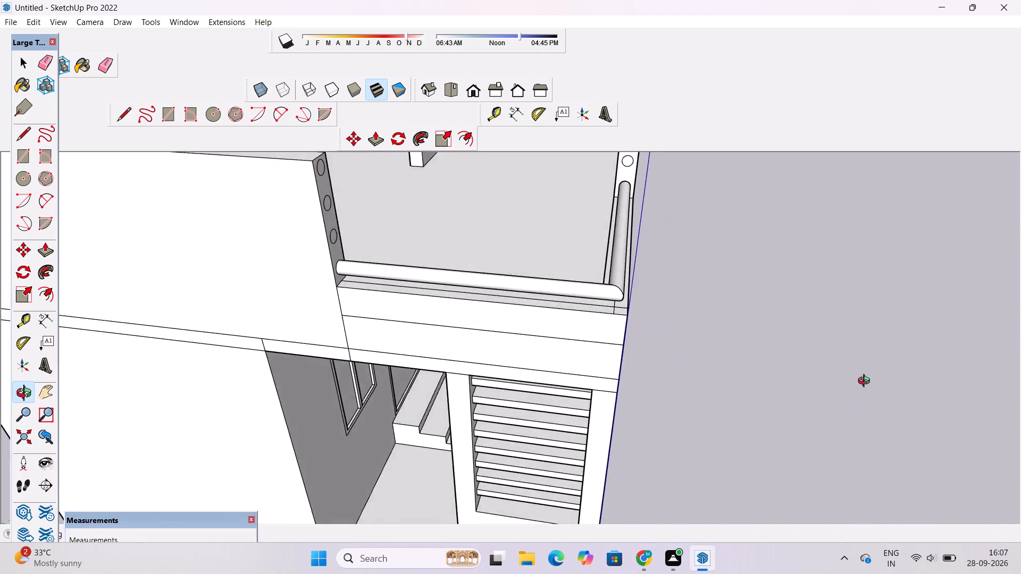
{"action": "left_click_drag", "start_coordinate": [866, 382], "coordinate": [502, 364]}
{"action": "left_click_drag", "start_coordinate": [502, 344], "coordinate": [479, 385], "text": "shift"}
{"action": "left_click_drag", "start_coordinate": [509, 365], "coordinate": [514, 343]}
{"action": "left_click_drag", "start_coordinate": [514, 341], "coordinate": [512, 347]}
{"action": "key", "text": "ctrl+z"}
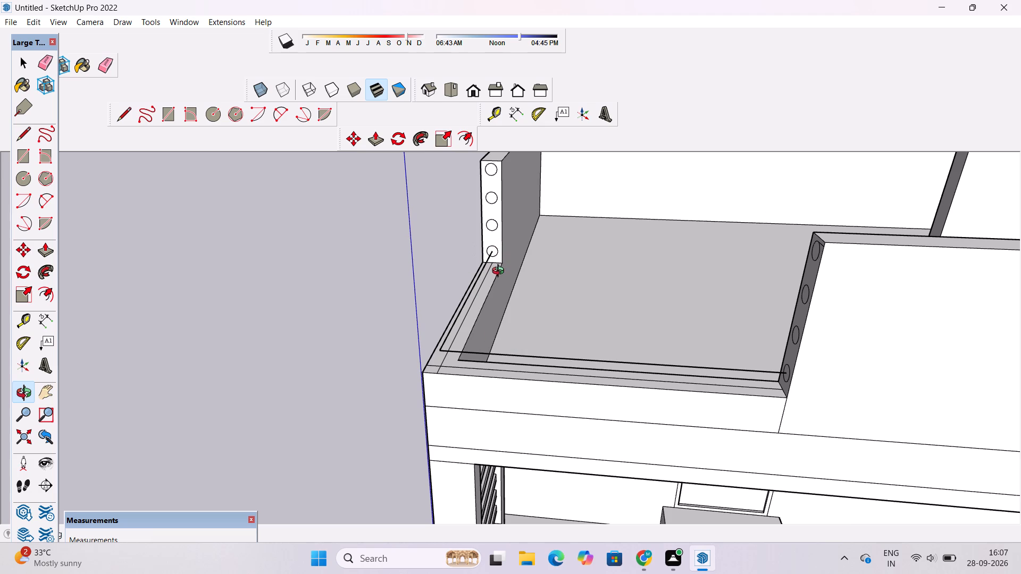
Sweep the lowest circle on the side wall's end face along both connected path lines with Follow Me.
{"action": "key", "text": "space"}
{"action": "scroll", "coordinate": [490, 239], "scroll_direction": "up", "scroll_amount": 6}
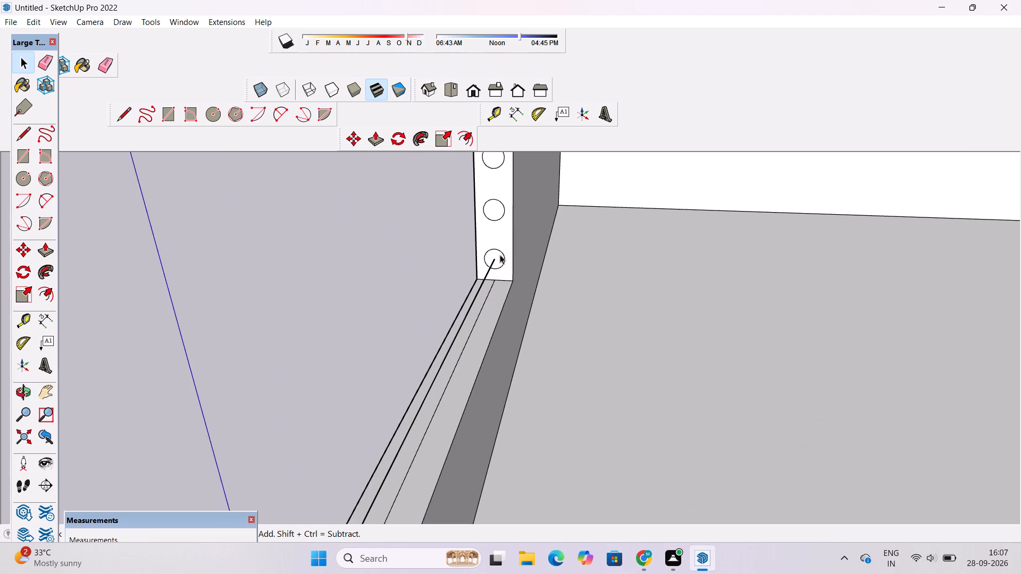
{"action": "scroll", "coordinate": [501, 248], "scroll_direction": "down", "scroll_amount": 4}
{"action": "scroll", "coordinate": [504, 260], "scroll_direction": "up", "scroll_amount": 9}
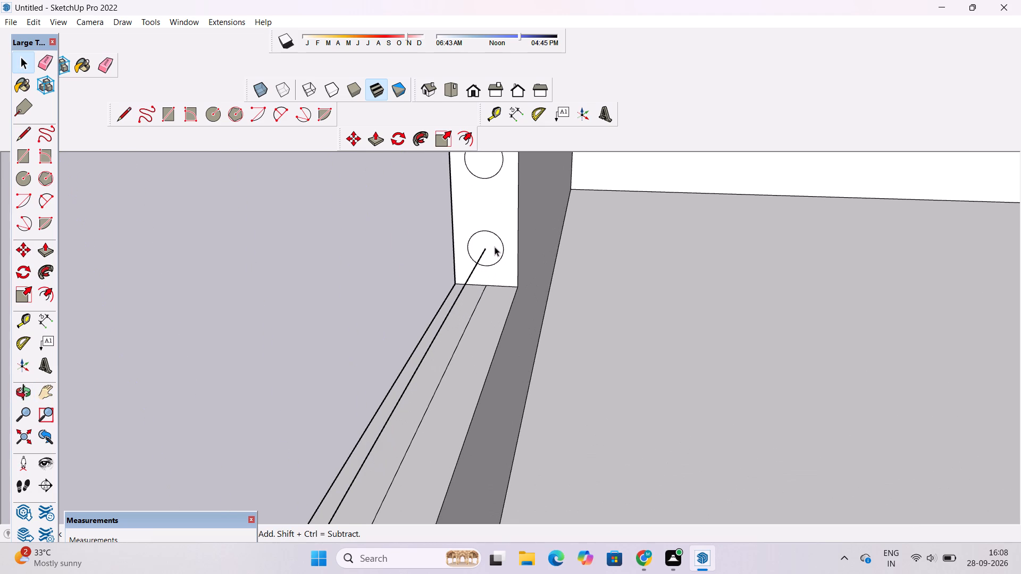
{"action": "double_click", "coordinate": [493, 247], "text": "ctrl"}
{"action": "left_click", "coordinate": [471, 274], "text": "ctrl"}
{"action": "scroll", "coordinate": [458, 221], "scroll_direction": "down", "scroll_amount": 6, "text": "ctrl"}
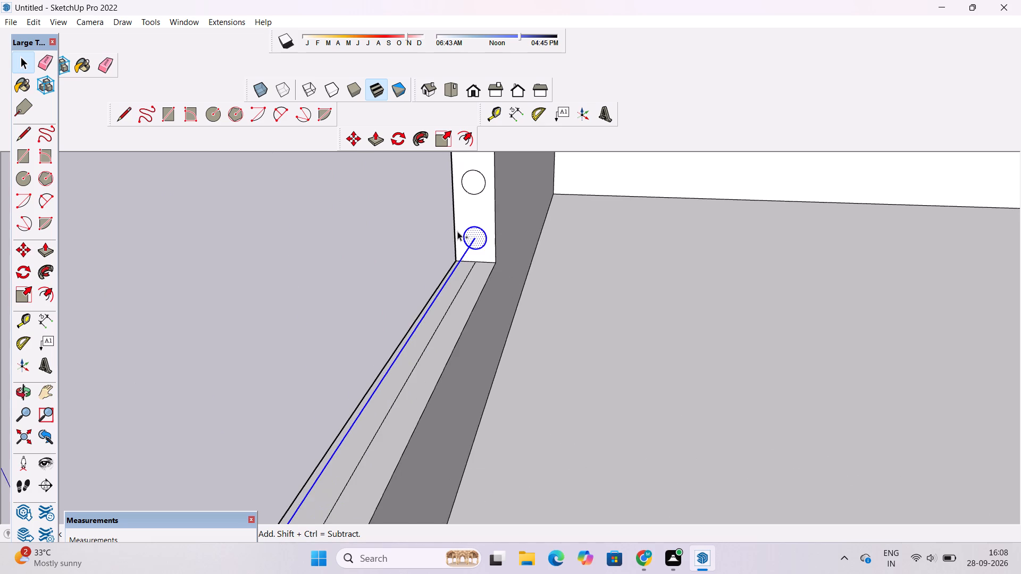
{"action": "scroll", "coordinate": [457, 231], "scroll_direction": "down", "scroll_amount": 9, "text": "ctrl"}
{"action": "scroll", "coordinate": [508, 320], "scroll_direction": "up", "scroll_amount": 4, "text": "ctrl"}
{"action": "left_click", "coordinate": [518, 299], "text": "ctrl"}
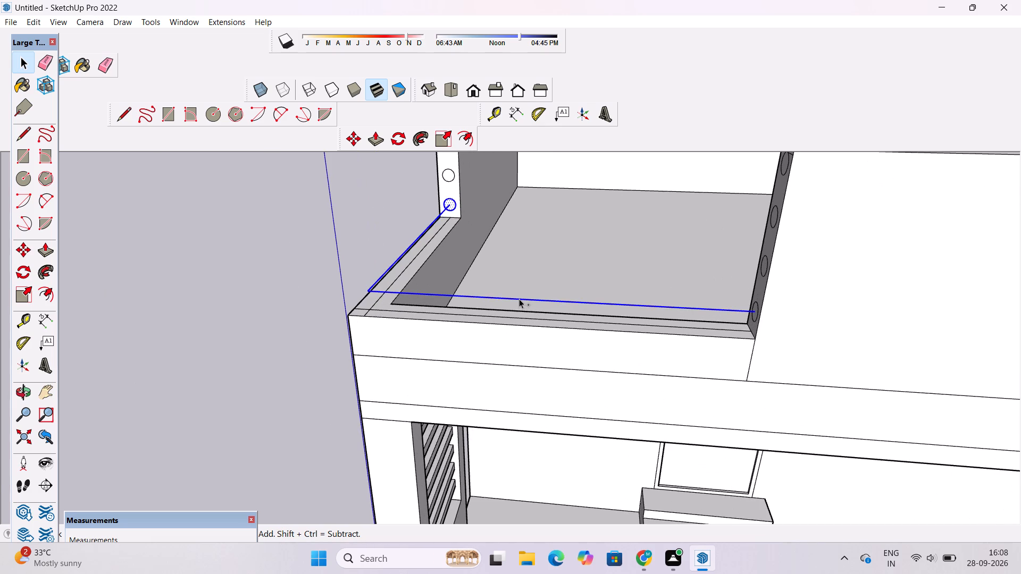
{"action": "left_click", "coordinate": [44, 263]}
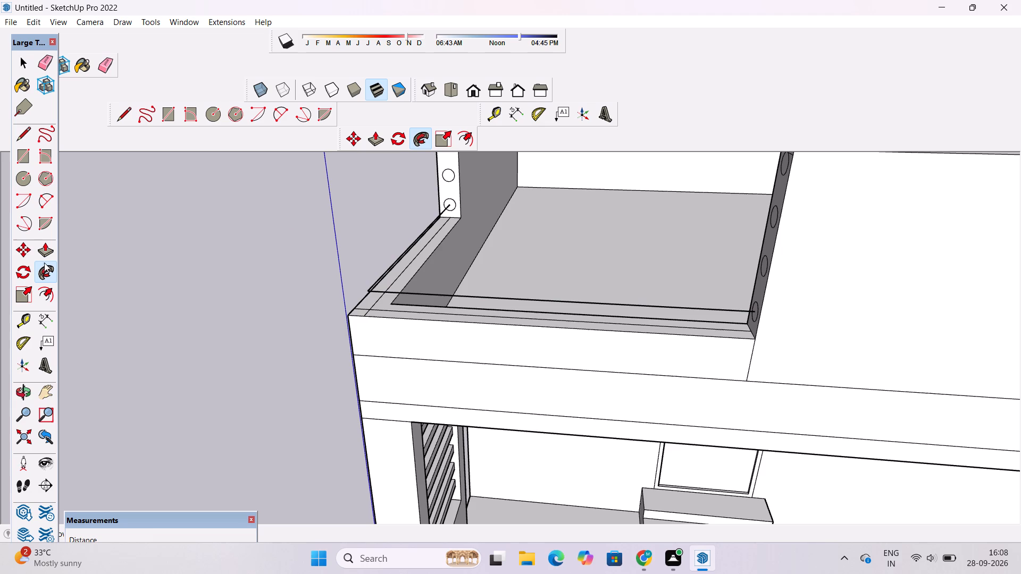
{"action": "scroll", "coordinate": [442, 202], "scroll_direction": "up", "scroll_amount": 9}
{"action": "left_click", "coordinate": [466, 205]}
{"action": "scroll", "coordinate": [466, 205], "scroll_direction": "down", "scroll_amount": 4}
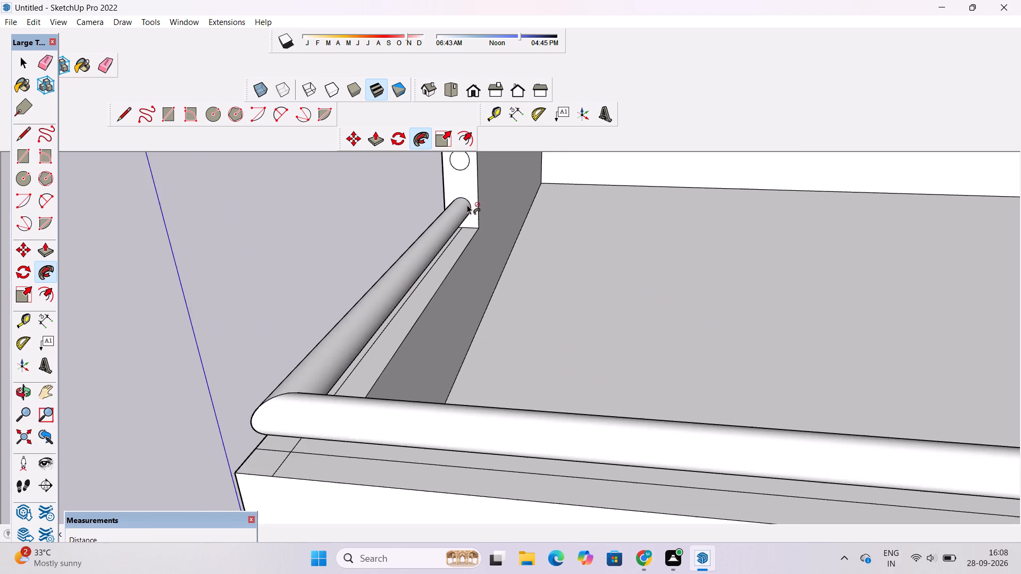
{"action": "scroll", "coordinate": [467, 205], "scroll_direction": "down", "scroll_amount": 16}
{"action": "key", "text": "space"}
Examine the swept round bar and the remaining wall circles from several angles around the open corner.
{"action": "type", "text": "o"}
{"action": "scroll", "coordinate": [488, 248], "scroll_direction": "up", "scroll_amount": 4}
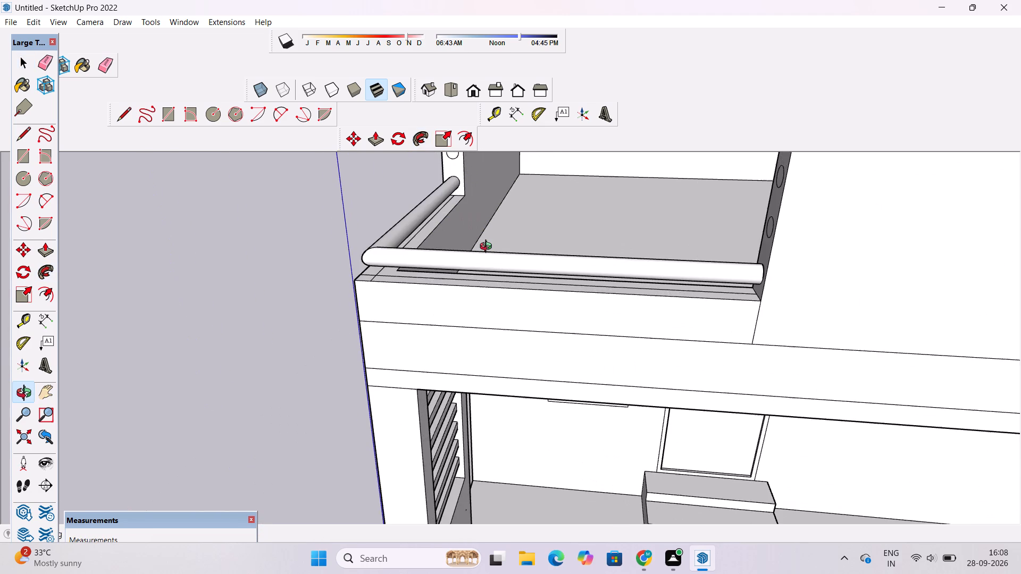
{"action": "scroll", "coordinate": [488, 248], "scroll_direction": "down", "scroll_amount": 1}
{"action": "left_click_drag", "start_coordinate": [488, 248], "coordinate": [512, 334], "text": "shift"}
{"action": "scroll", "coordinate": [466, 261], "scroll_direction": "up", "scroll_amount": 3}
{"action": "left_click_drag", "start_coordinate": [471, 278], "coordinate": [533, 256]}
{"action": "left_click_drag", "start_coordinate": [534, 254], "coordinate": [486, 265], "text": "shift"}
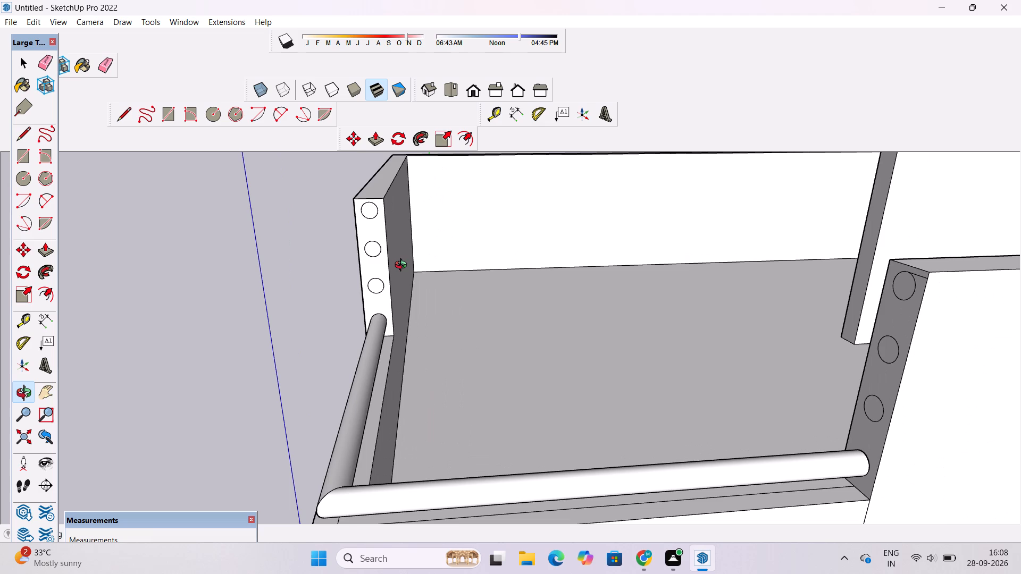
{"action": "left_click_drag", "start_coordinate": [416, 325], "coordinate": [414, 319], "text": "shift"}
{"action": "left_click_drag", "start_coordinate": [396, 331], "coordinate": [411, 332]}
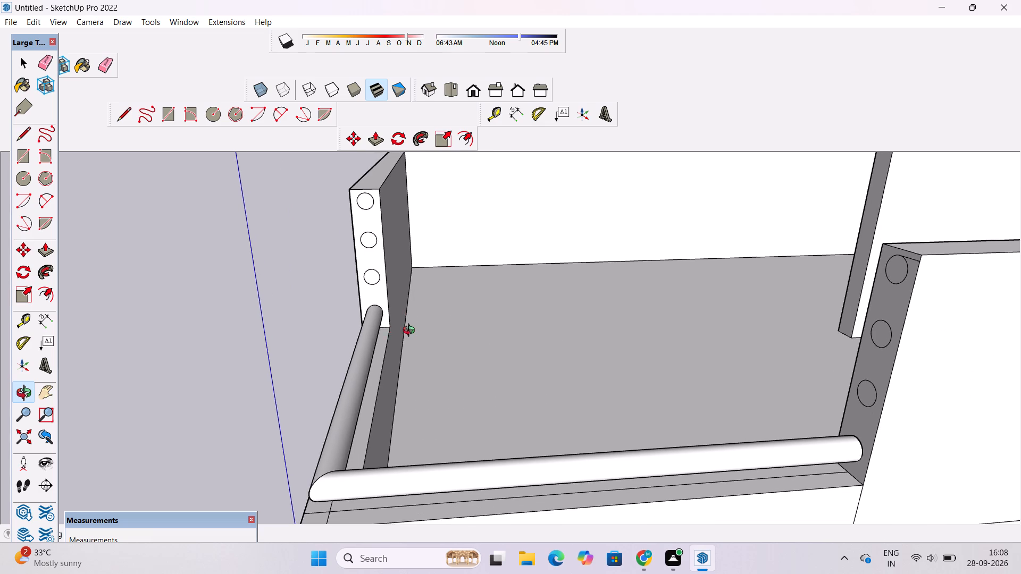
{"action": "left_click_drag", "start_coordinate": [411, 332], "coordinate": [414, 332]}
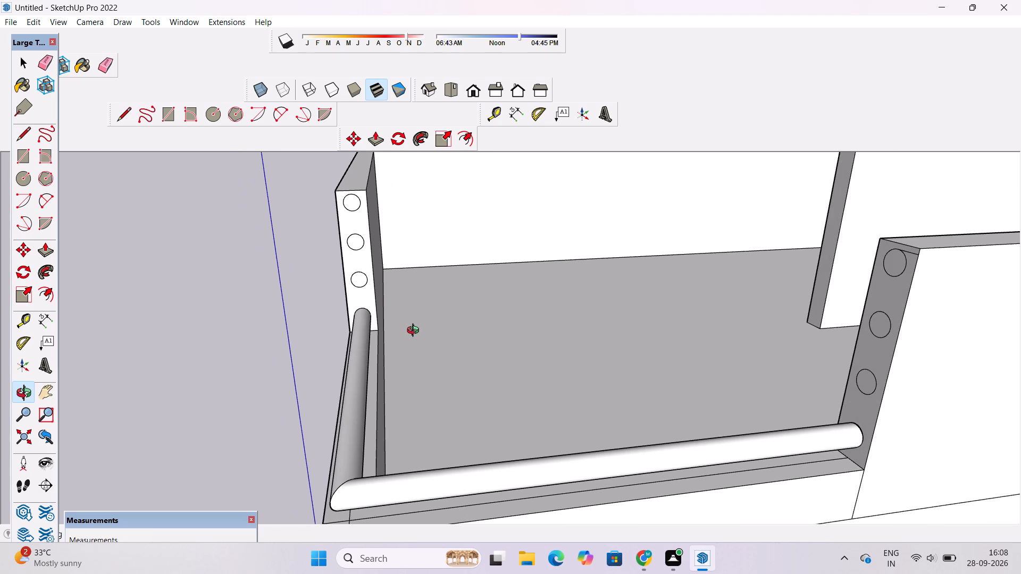
{"action": "scroll", "coordinate": [415, 332], "scroll_direction": "down", "scroll_amount": 1}
{"action": "left_click_drag", "start_coordinate": [417, 345], "coordinate": [381, 356], "text": "shift"}
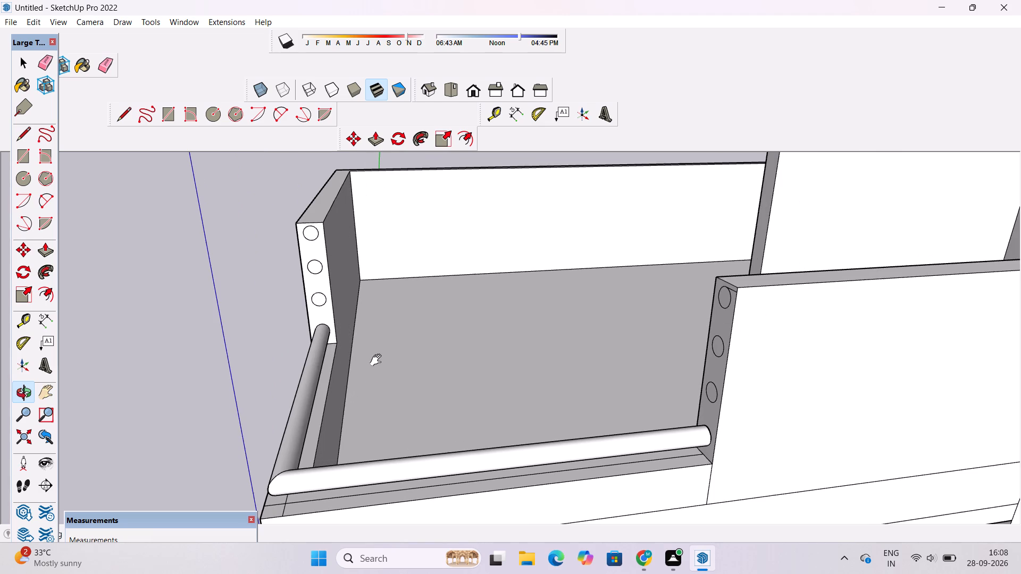
{"action": "scroll", "coordinate": [374, 383], "scroll_direction": "down", "scroll_amount": 1}
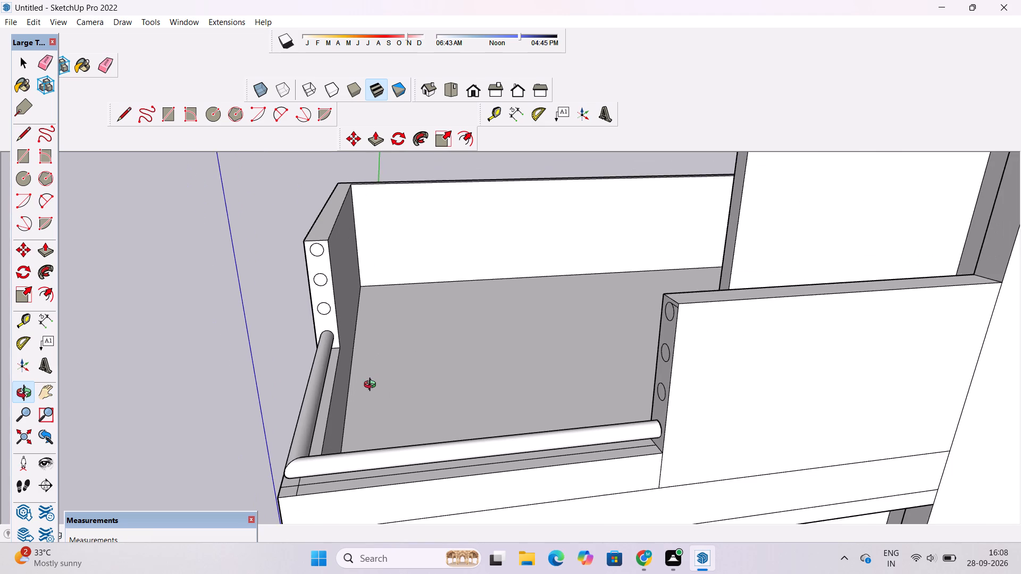
{"action": "left_click_drag", "start_coordinate": [371, 386], "coordinate": [371, 364], "text": "shift"}
Draw a line about 16' 3" long on the green axis from the side wall's second-lowest circle centre to above the corner.
{"action": "scroll", "coordinate": [371, 364], "scroll_direction": "up", "scroll_amount": 2}
{"action": "key", "text": "space"}
{"action": "type", "text": "n"}
{"action": "key", "text": "l"}
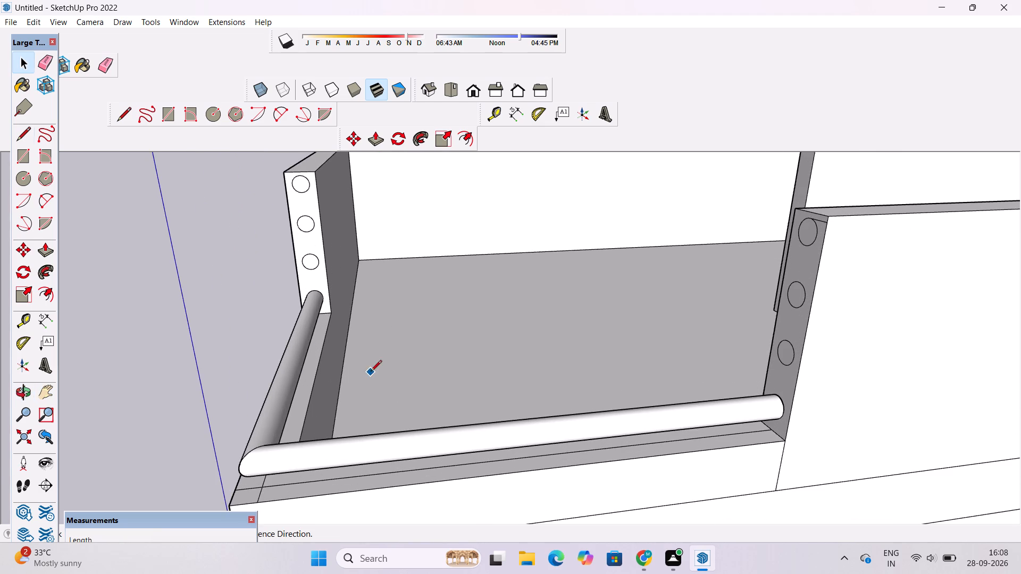
{"action": "scroll", "coordinate": [290, 284], "scroll_direction": "up", "scroll_amount": 3}
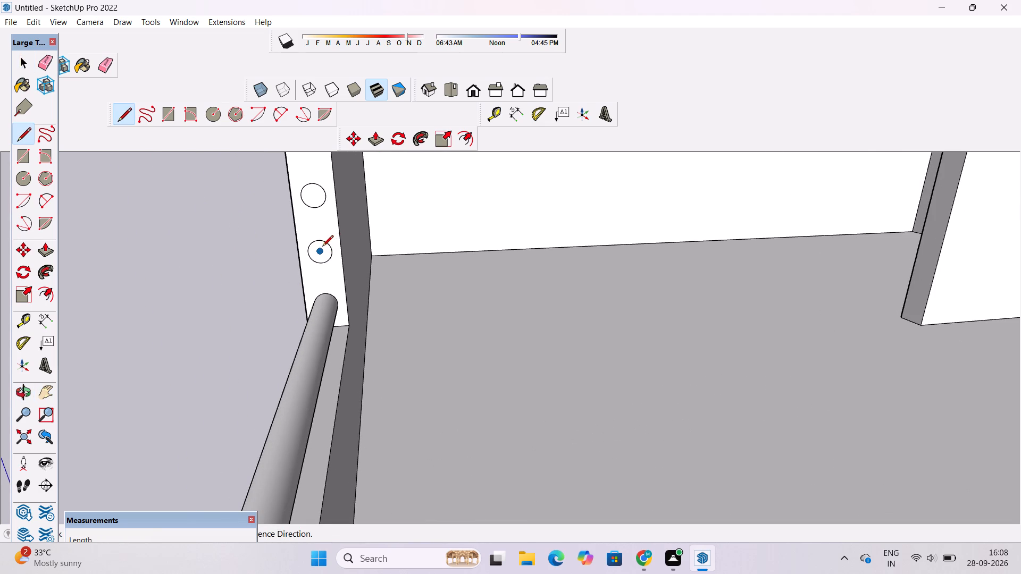
{"action": "left_click", "coordinate": [319, 254]}
{"action": "scroll", "coordinate": [319, 254], "scroll_direction": "down", "scroll_amount": 3}
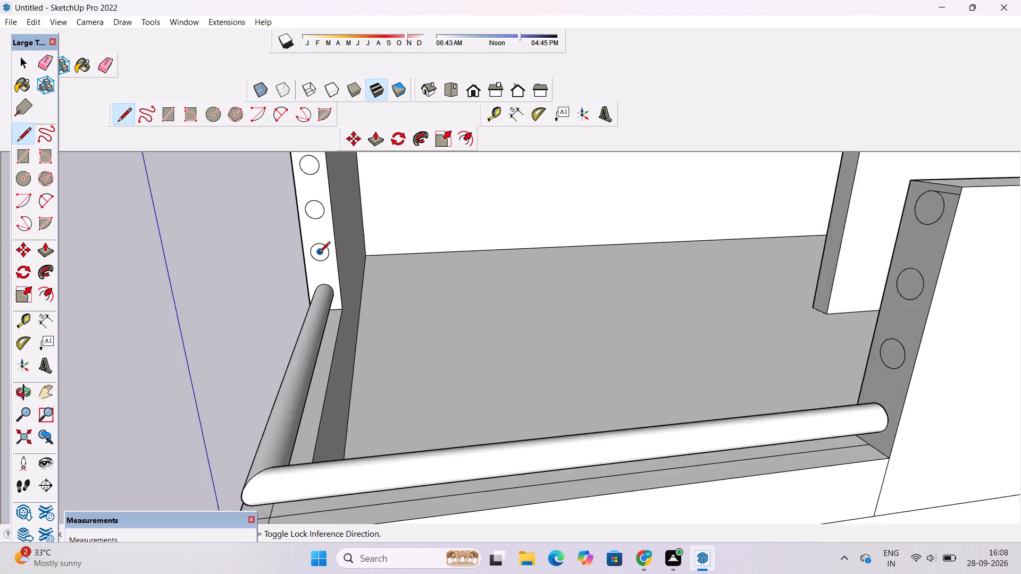
{"action": "scroll", "coordinate": [319, 254], "scroll_direction": "down", "scroll_amount": 11}
{"action": "scroll", "coordinate": [304, 308], "scroll_direction": "up", "scroll_amount": 4}
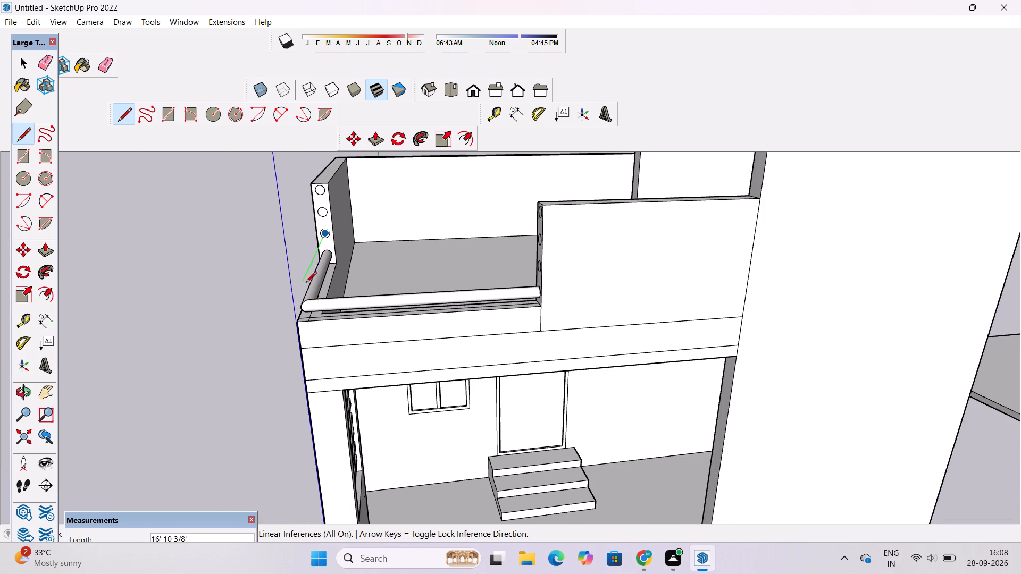
{"action": "scroll", "coordinate": [306, 291], "scroll_direction": "up", "scroll_amount": 5}
{"action": "scroll", "coordinate": [312, 334], "scroll_direction": "up", "scroll_amount": 4}
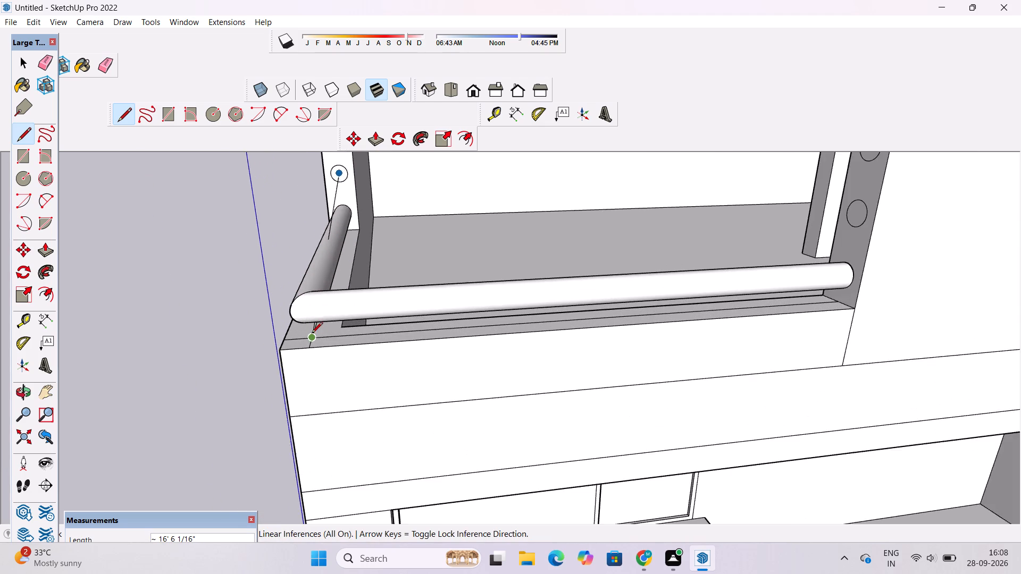
{"action": "scroll", "coordinate": [312, 334], "scroll_direction": "up", "scroll_amount": 10}
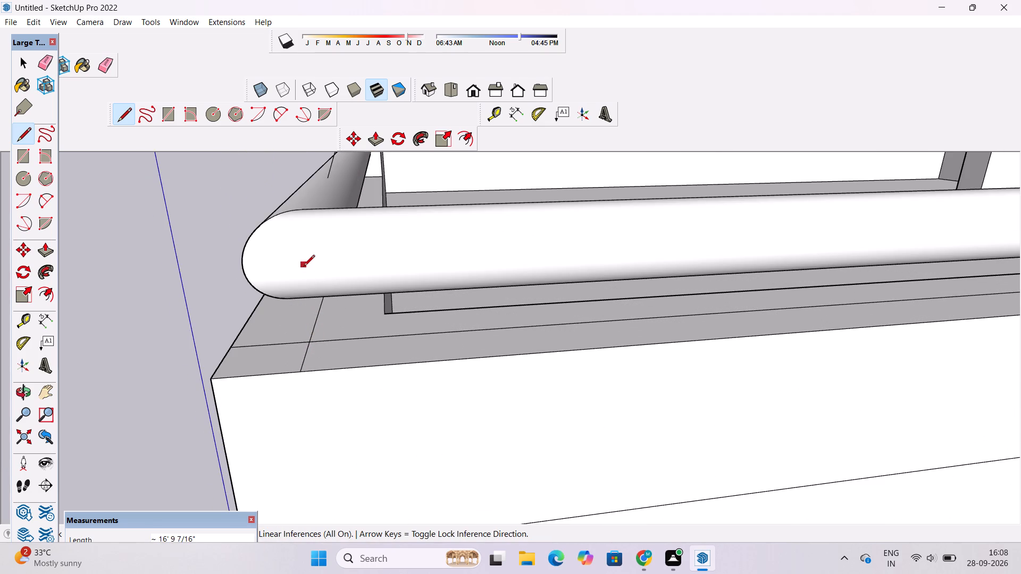
{"action": "scroll", "coordinate": [304, 267], "scroll_direction": "down", "scroll_amount": 10}
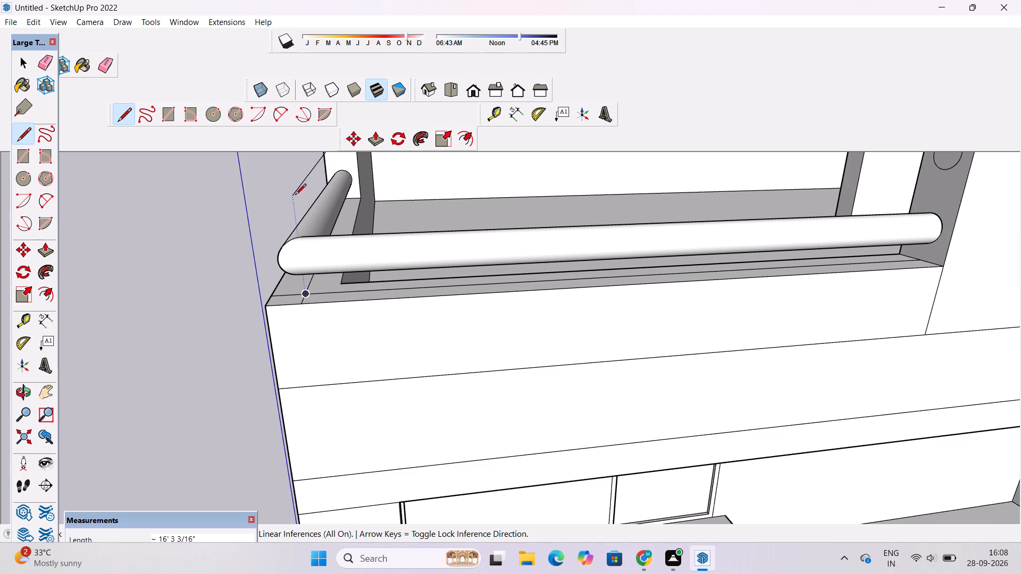
{"action": "scroll", "coordinate": [295, 196], "scroll_direction": "down", "scroll_amount": 5}
{"action": "left_click", "coordinate": [291, 184]}
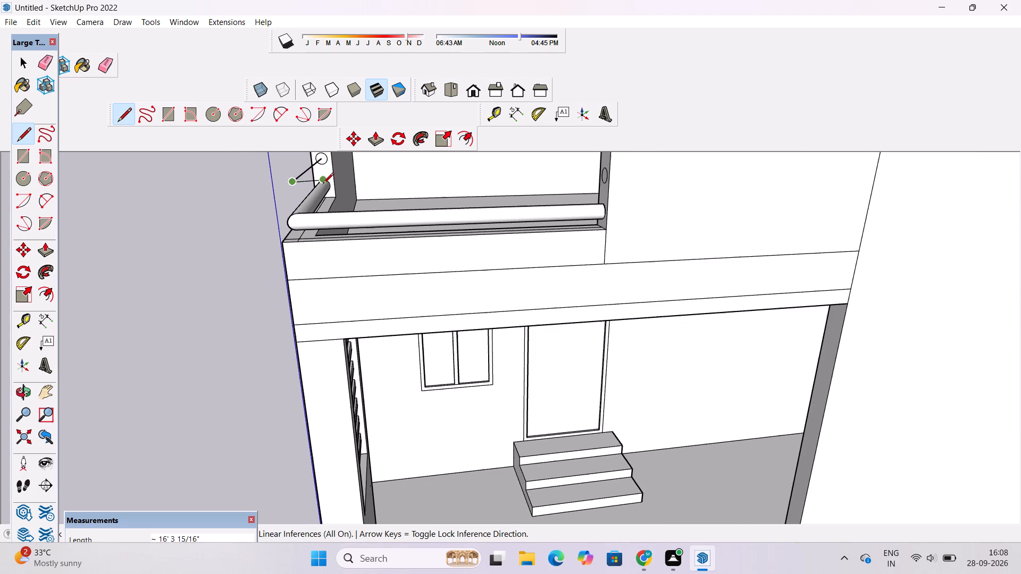
Continue the path with a 16' 9" line on the red axis to the opposite wall's second-lowest circle centre.
{"action": "scroll", "coordinate": [324, 185], "scroll_direction": "down", "scroll_amount": 4}
{"action": "scroll", "coordinate": [385, 189], "scroll_direction": "up", "scroll_amount": 4}
{"action": "scroll", "coordinate": [429, 237], "scroll_direction": "down", "scroll_amount": 10}
{"action": "scroll", "coordinate": [484, 194], "scroll_direction": "up", "scroll_amount": 6}
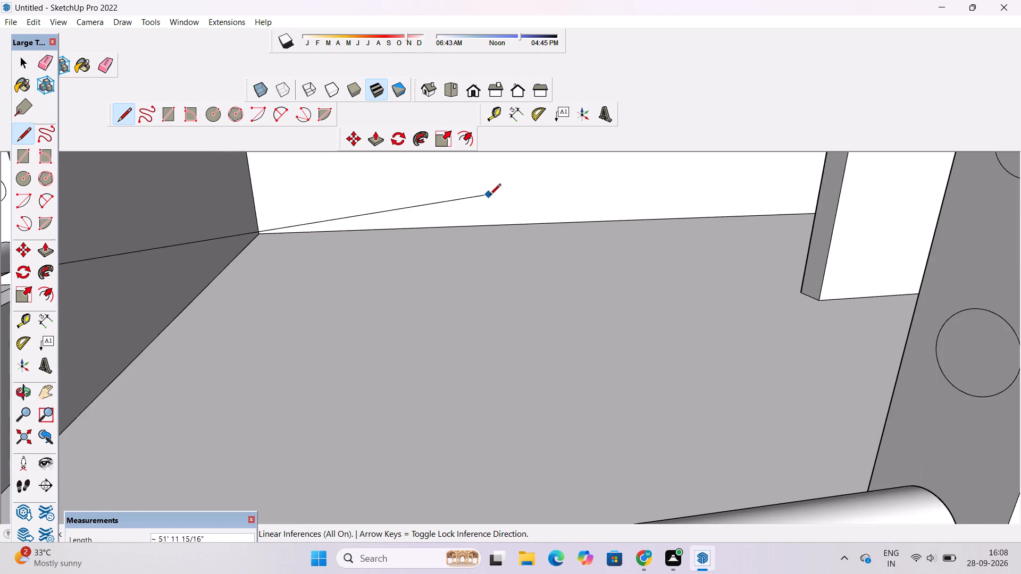
{"action": "scroll", "coordinate": [495, 202], "scroll_direction": "down", "scroll_amount": 4}
{"action": "scroll", "coordinate": [532, 223], "scroll_direction": "up", "scroll_amount": 3}
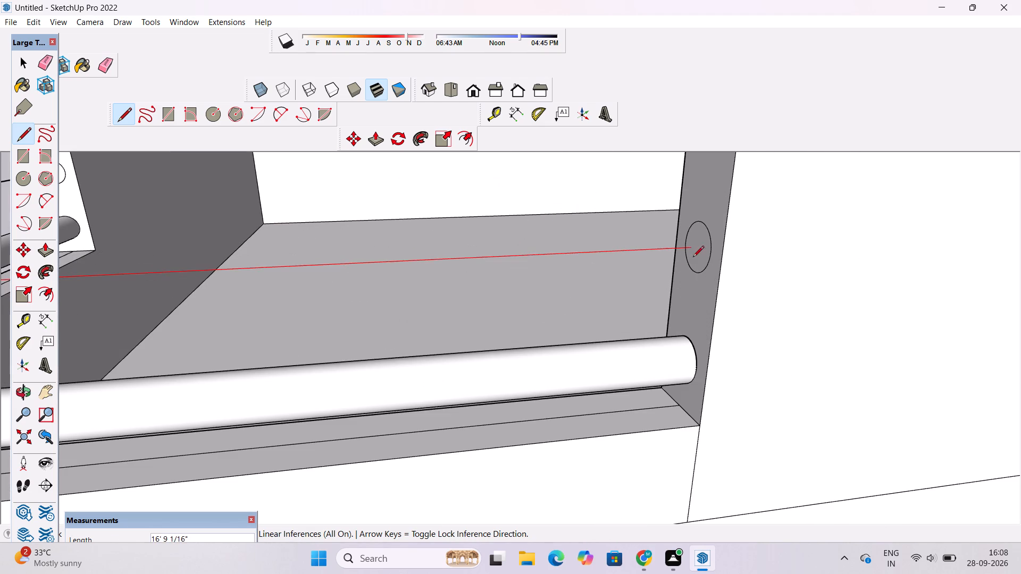
{"action": "left_click", "coordinate": [699, 248]}
{"action": "key", "text": "space"}
Draw a 16' 3" line on the green axis from the side wall's third circle centre from the bottom, ending above the lower path's corner.
{"action": "scroll", "coordinate": [700, 278], "scroll_direction": "down", "scroll_amount": 15}
{"action": "scroll", "coordinate": [608, 244], "scroll_direction": "up", "scroll_amount": 1}
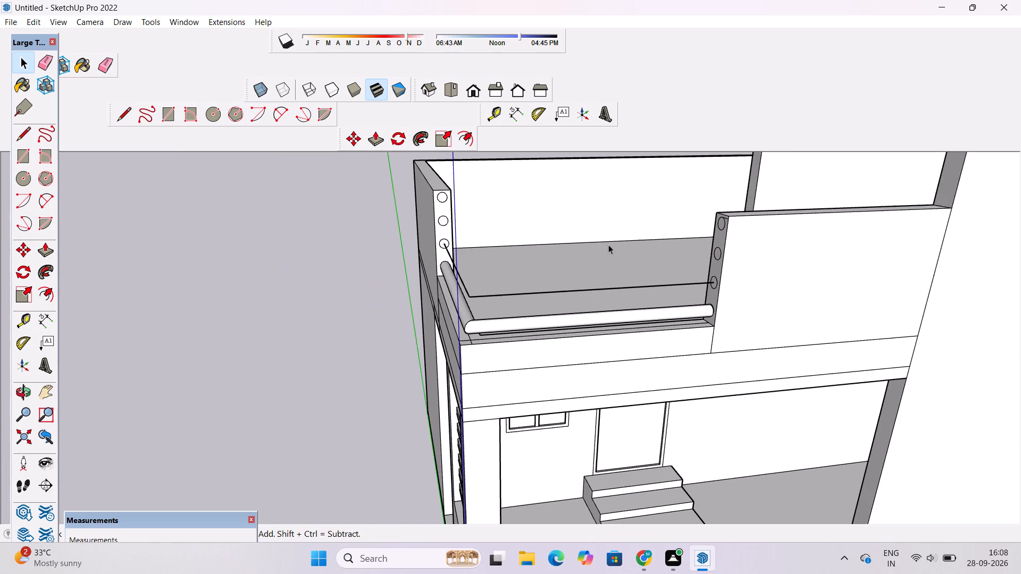
{"action": "scroll", "coordinate": [607, 244], "scroll_direction": "up", "scroll_amount": 1}
{"action": "key", "text": "o"}
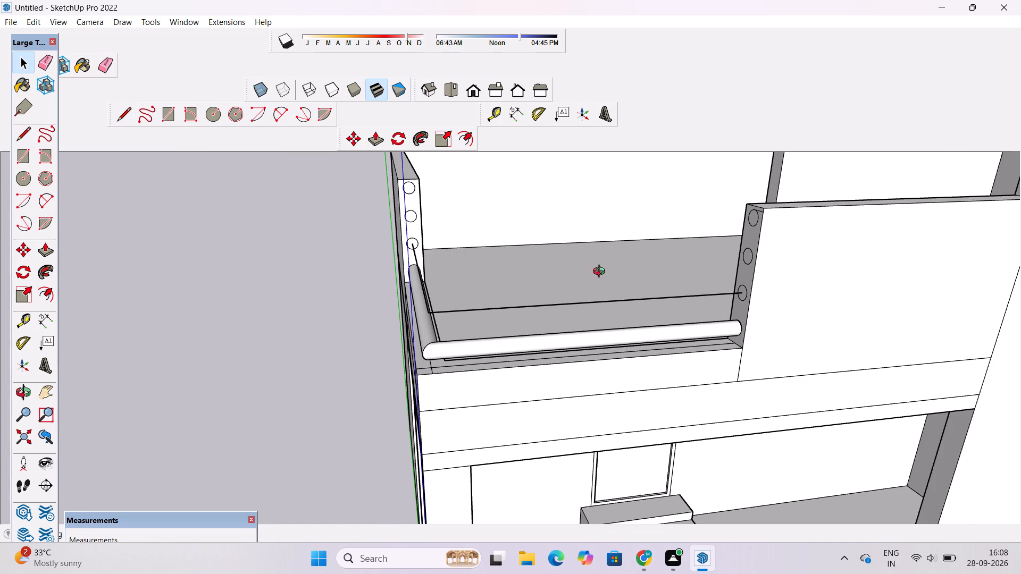
{"action": "key", "text": "l"}
{"action": "scroll", "coordinate": [438, 217], "scroll_direction": "up", "scroll_amount": 3}
{"action": "scroll", "coordinate": [396, 229], "scroll_direction": "up", "scroll_amount": 2}
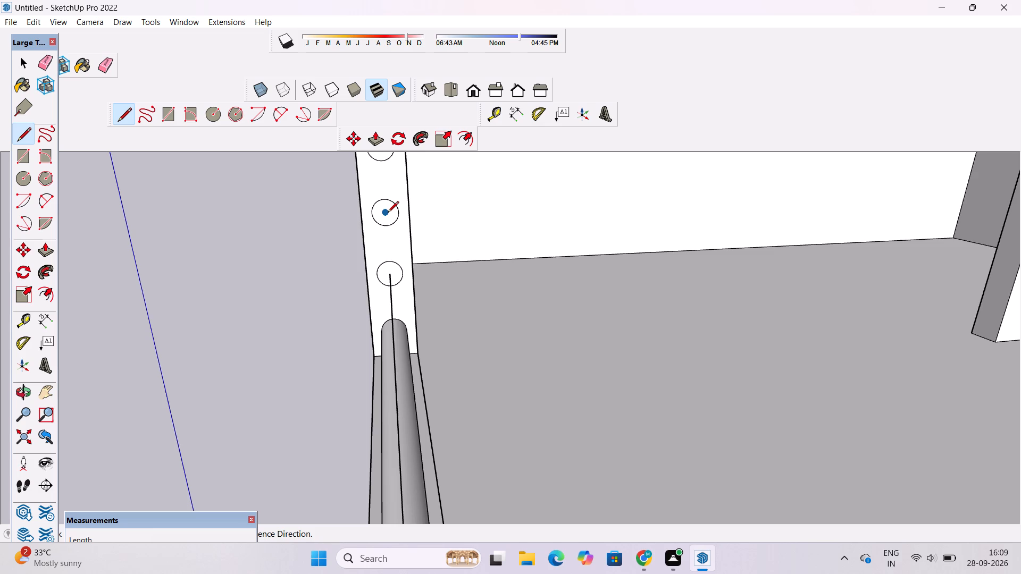
{"action": "left_click", "coordinate": [383, 215]}
{"action": "scroll", "coordinate": [382, 216], "scroll_direction": "down", "scroll_amount": 13}
{"action": "scroll", "coordinate": [393, 261], "scroll_direction": "up", "scroll_amount": 8}
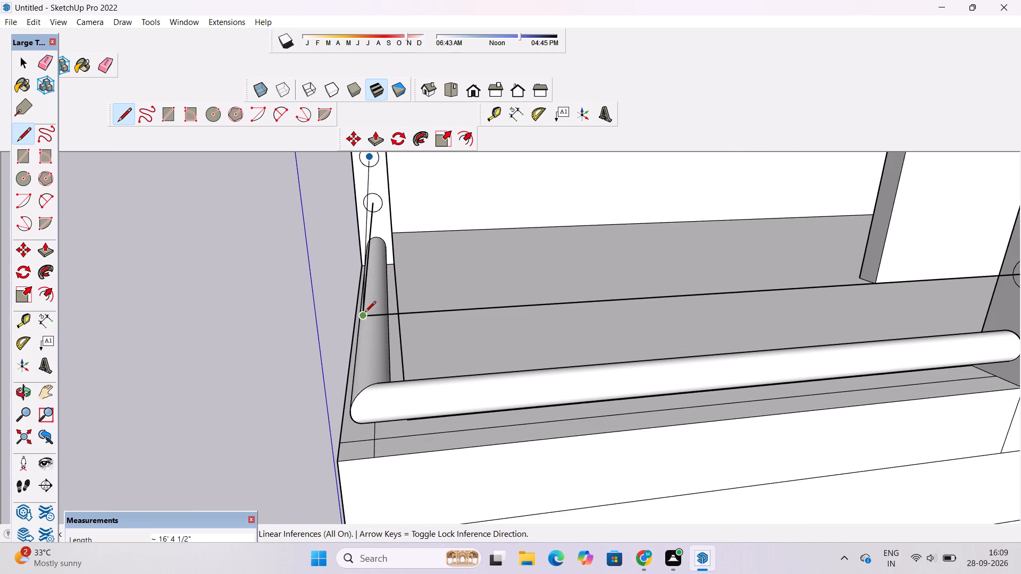
{"action": "scroll", "coordinate": [364, 262], "scroll_direction": "down", "scroll_amount": 6}
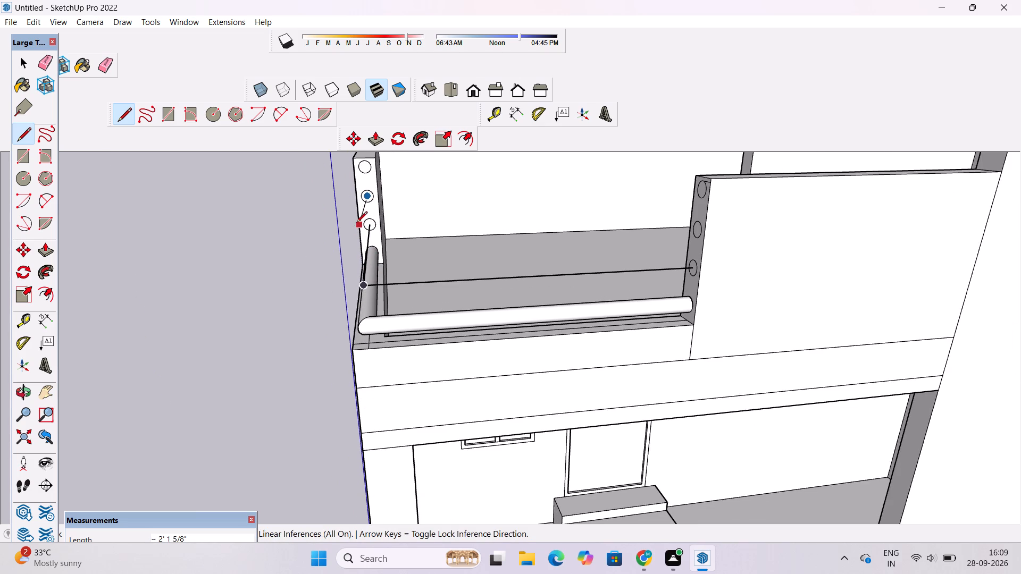
{"action": "scroll", "coordinate": [356, 223], "scroll_direction": "up", "scroll_amount": 2}
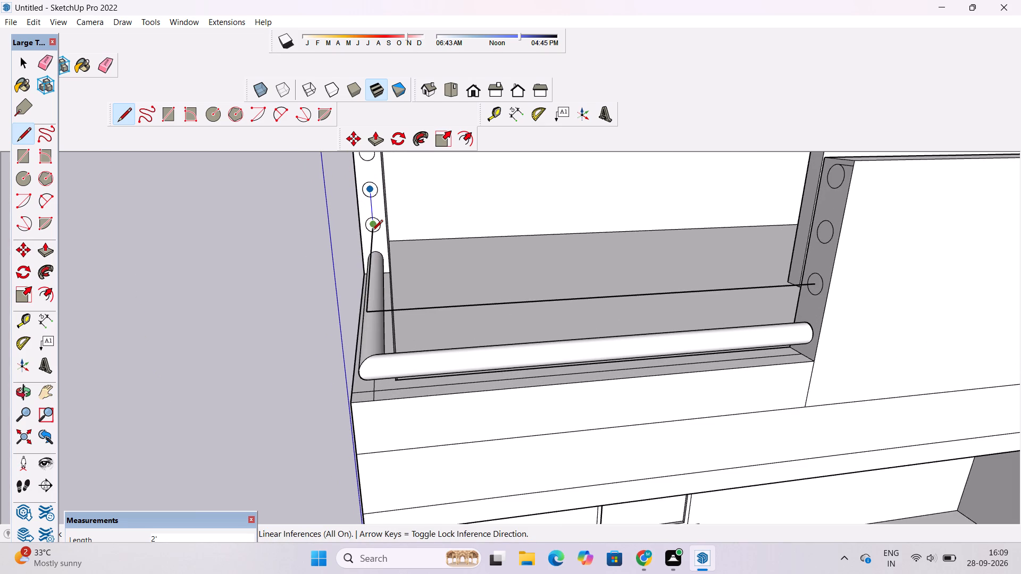
{"action": "key", "text": "o"}
{"action": "left_click_drag", "start_coordinate": [548, 271], "coordinate": [382, 275]}
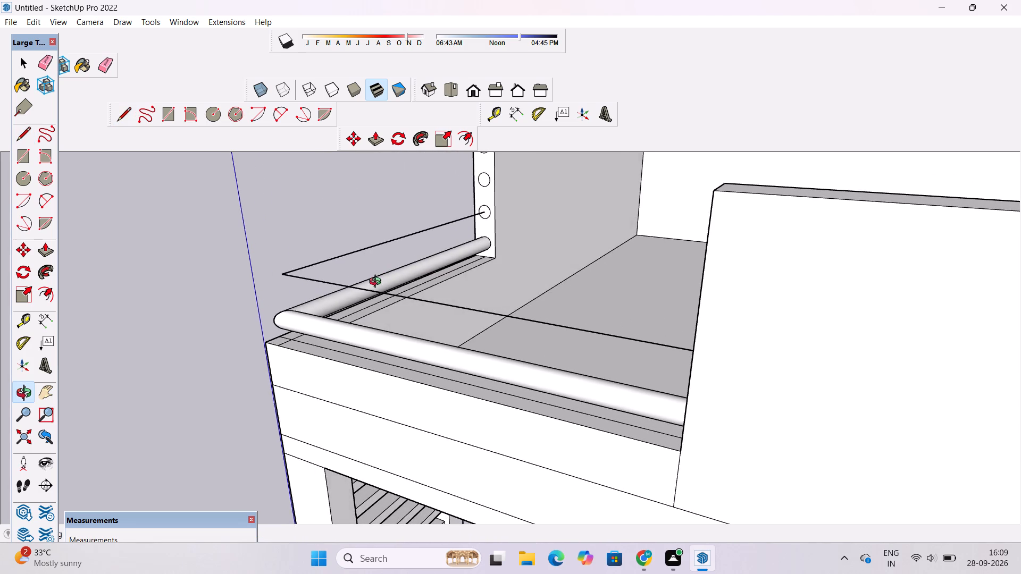
{"action": "left_click_drag", "start_coordinate": [378, 283], "coordinate": [520, 349]}
{"action": "left_click_drag", "start_coordinate": [518, 351], "coordinate": [477, 344]}
{"action": "left_click", "coordinate": [472, 343], "text": "shift"}
{"action": "scroll", "coordinate": [491, 335], "scroll_direction": "up", "scroll_amount": 1}
{"action": "key", "text": "l"}
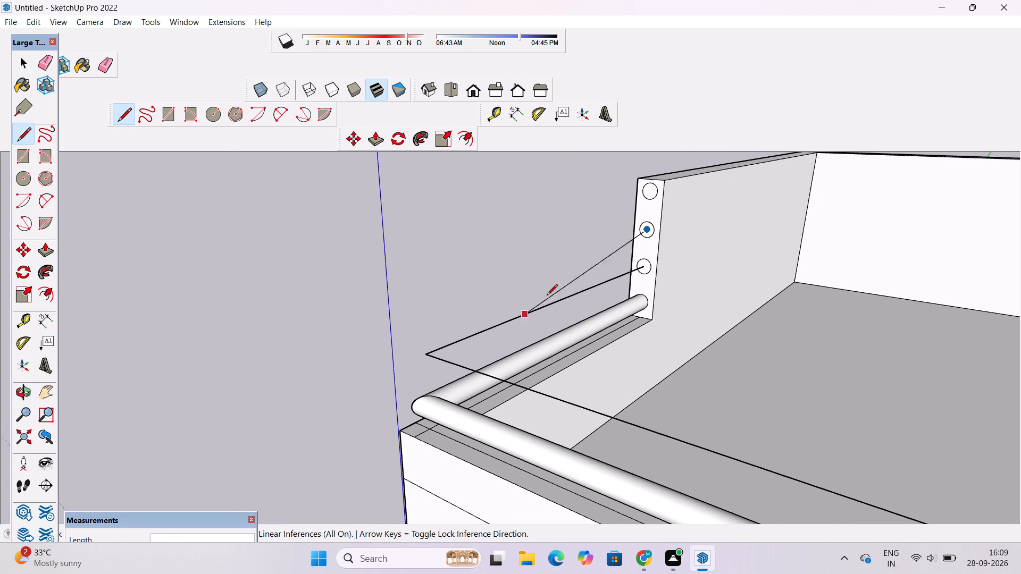
{"action": "left_click", "coordinate": [422, 301]}
Continue the upper path with a 16' 9" line on the red axis to the opposite wall's third circle centre from the bottom.
{"action": "key", "text": "o"}
{"action": "left_click_drag", "start_coordinate": [513, 328], "coordinate": [709, 324]}
{"action": "left_click_drag", "start_coordinate": [709, 324], "coordinate": [505, 325], "text": "shift"}
{"action": "left_click_drag", "start_coordinate": [496, 333], "coordinate": [584, 333]}
{"action": "left_click_drag", "start_coordinate": [589, 322], "coordinate": [575, 326]}
{"action": "left_click_drag", "start_coordinate": [564, 330], "coordinate": [582, 291], "text": "shift"}
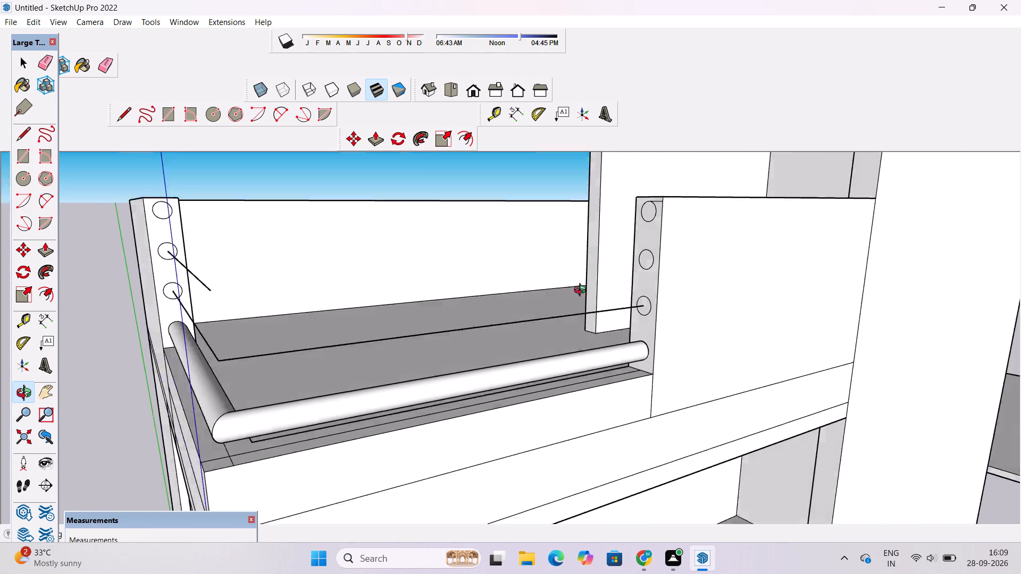
{"action": "left_click_drag", "start_coordinate": [582, 291], "coordinate": [584, 285], "text": "shift"}
{"action": "left_click_drag", "start_coordinate": [584, 285], "coordinate": [562, 330], "text": "shift"}
{"action": "key", "text": "l"}
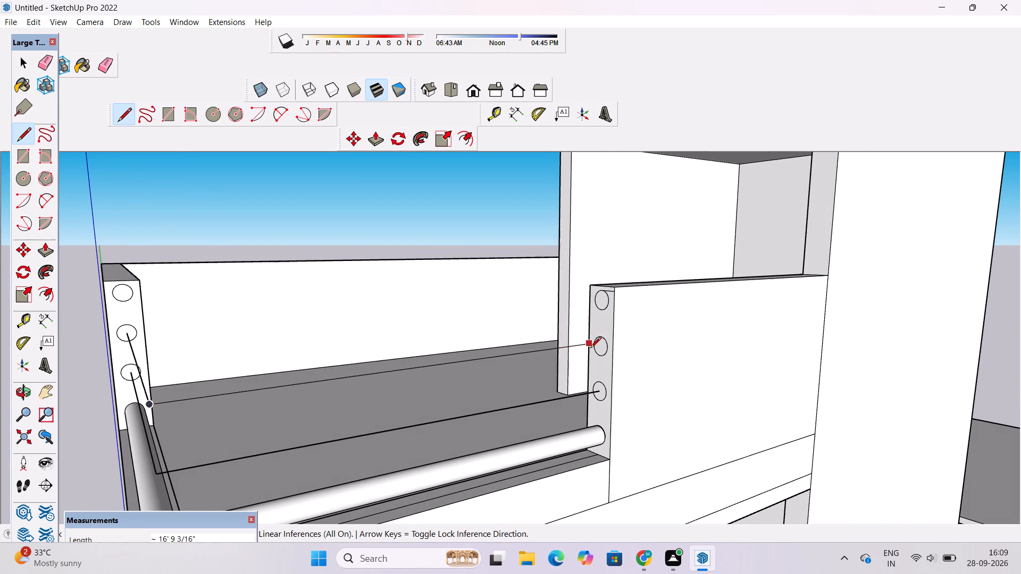
{"action": "scroll", "coordinate": [595, 348], "scroll_direction": "up", "scroll_amount": 3}
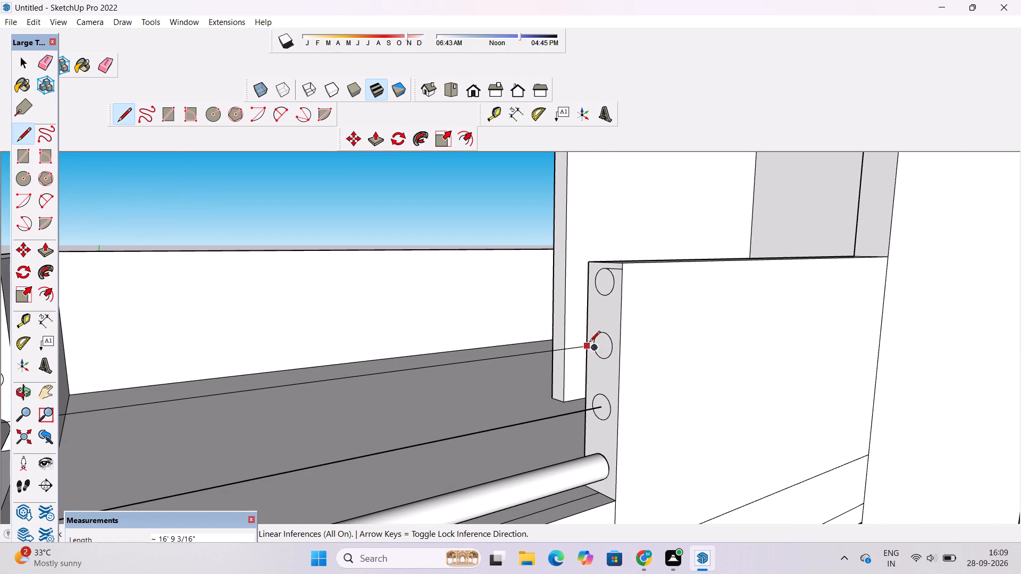
{"action": "key", "text": "o"}
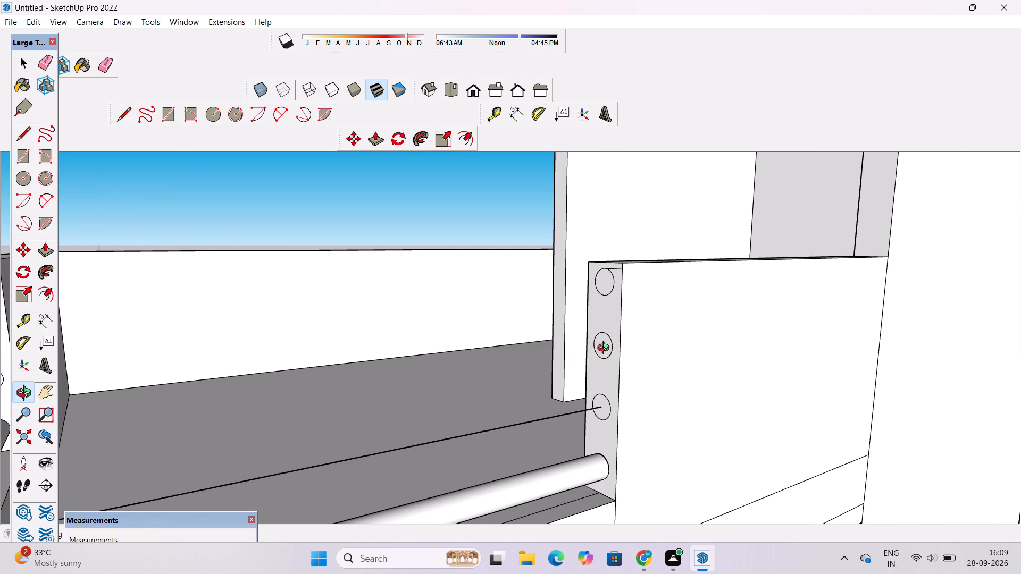
{"action": "left_click_drag", "start_coordinate": [606, 353], "coordinate": [540, 367]}
{"action": "left_click_drag", "start_coordinate": [501, 367], "coordinate": [551, 321], "text": "shift"}
{"action": "left_click_drag", "start_coordinate": [551, 329], "coordinate": [540, 339]}
{"action": "left_click_drag", "start_coordinate": [539, 339], "coordinate": [537, 332], "text": "shift"}
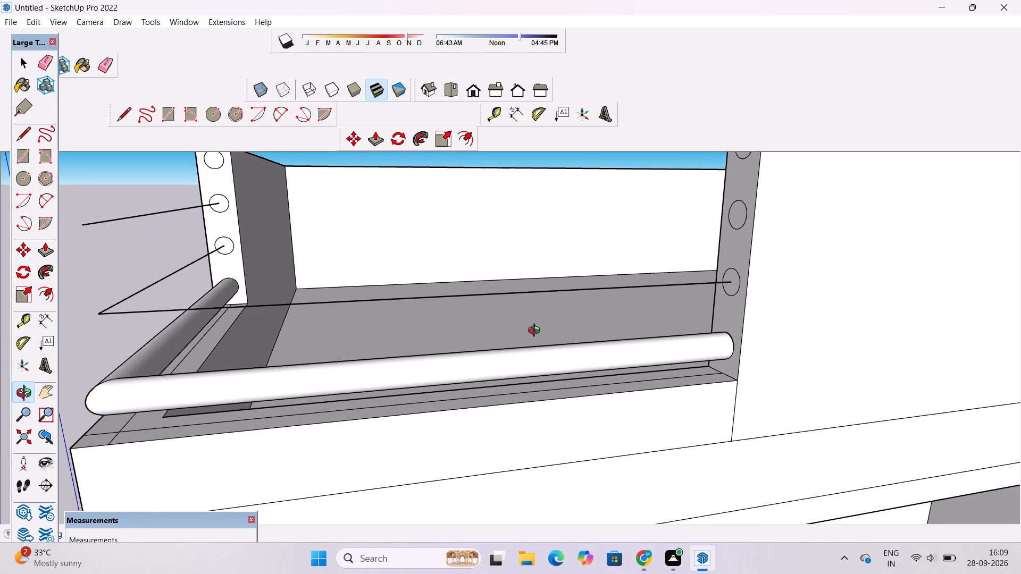
{"action": "key", "text": "l"}
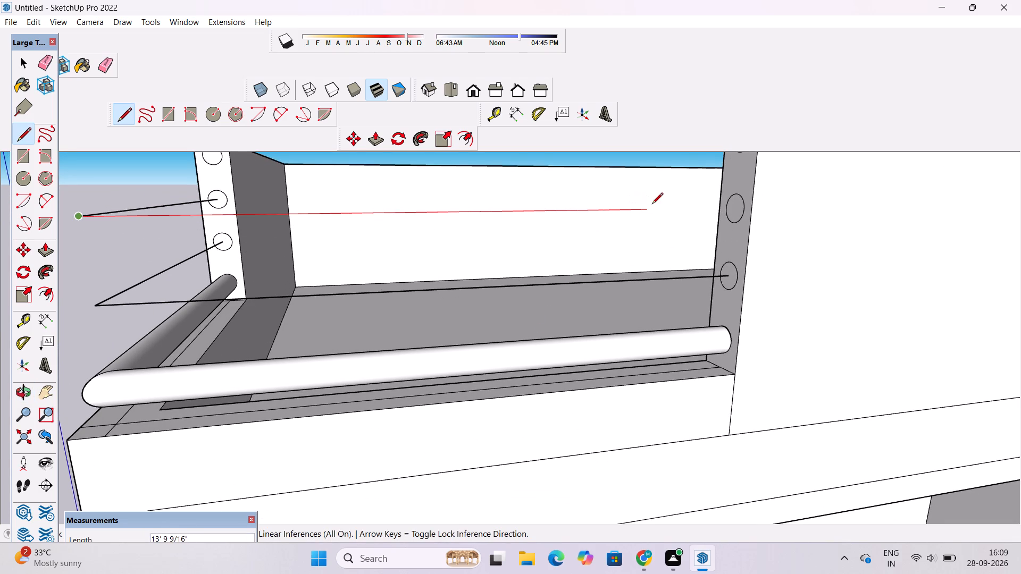
{"action": "scroll", "coordinate": [654, 205], "scroll_direction": "up", "scroll_amount": 2}
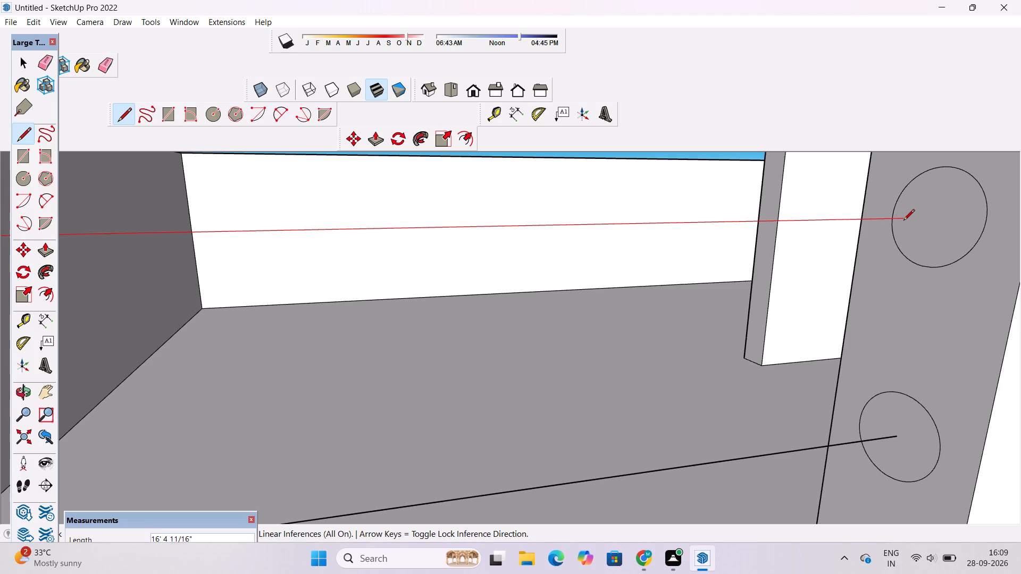
{"action": "scroll", "coordinate": [909, 218], "scroll_direction": "up", "scroll_amount": 4}
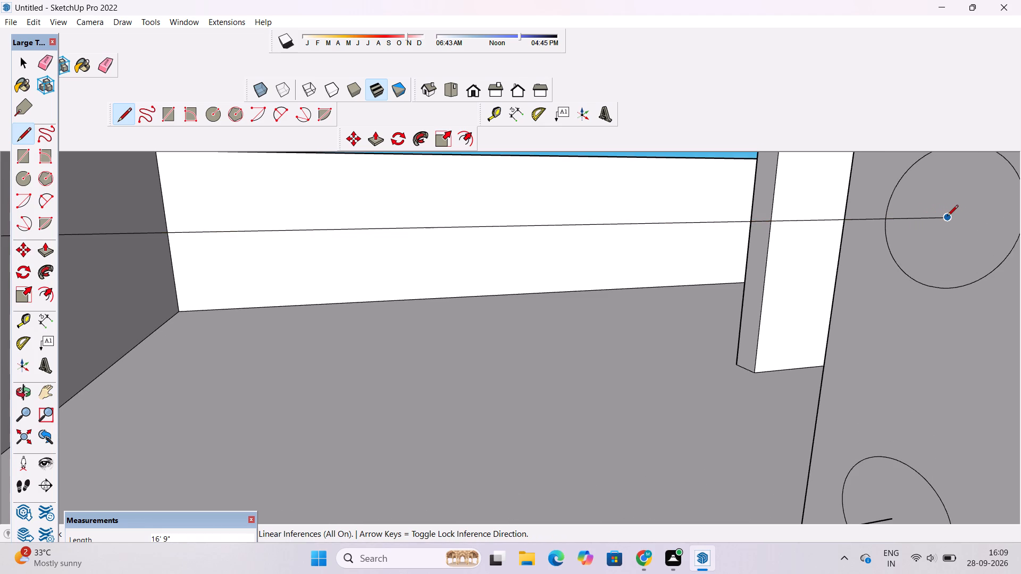
{"action": "scroll", "coordinate": [934, 218], "scroll_direction": "up", "scroll_amount": 9}
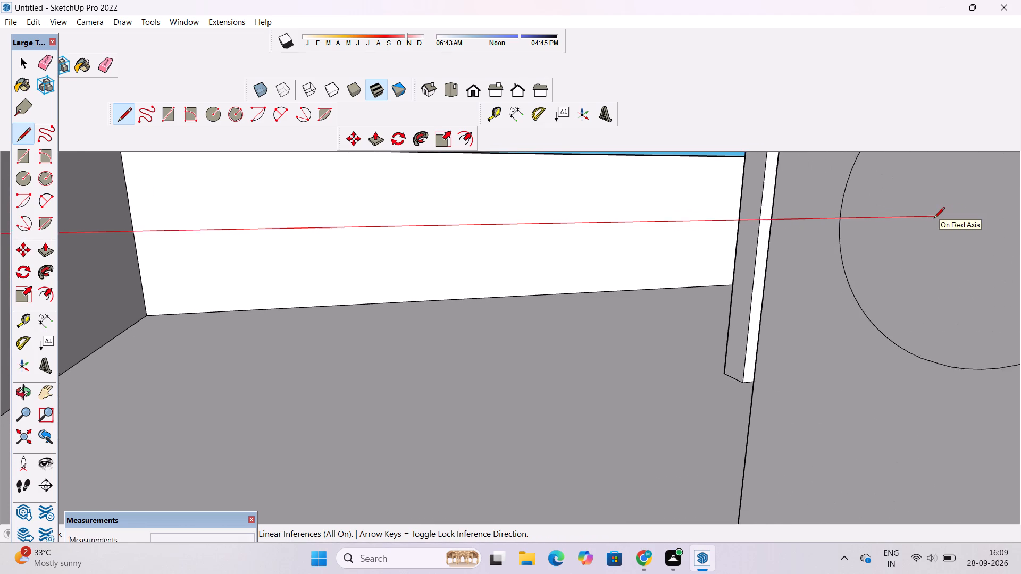
{"action": "scroll", "coordinate": [934, 219], "scroll_direction": "up", "scroll_amount": 5}
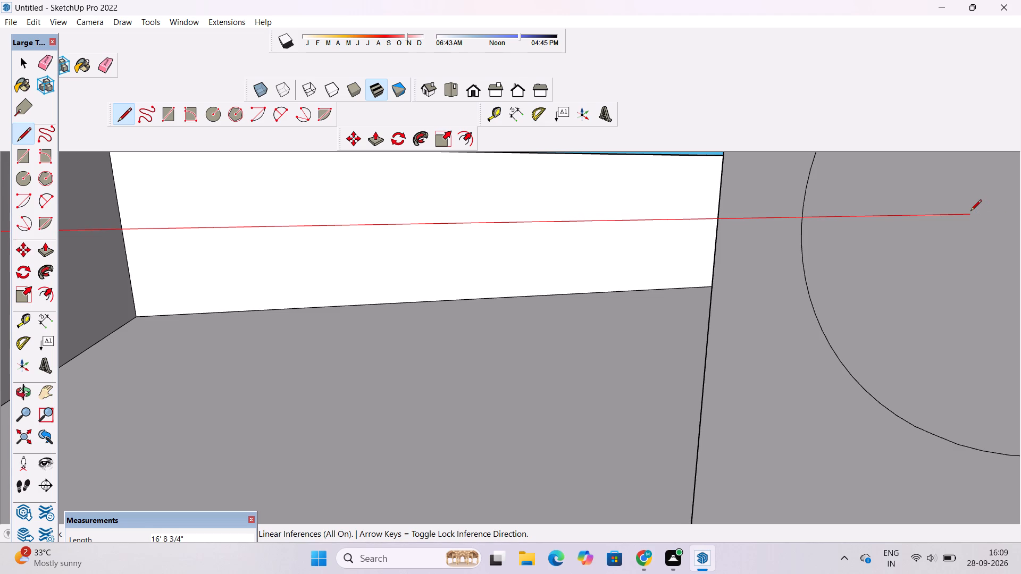
{"action": "scroll", "coordinate": [970, 212], "scroll_direction": "up", "scroll_amount": 3}
{"action": "scroll", "coordinate": [953, 211], "scroll_direction": "down", "scroll_amount": 6}
{"action": "scroll", "coordinate": [920, 212], "scroll_direction": "up", "scroll_amount": 1}
{"action": "scroll", "coordinate": [906, 209], "scroll_direction": "down", "scroll_amount": 6}
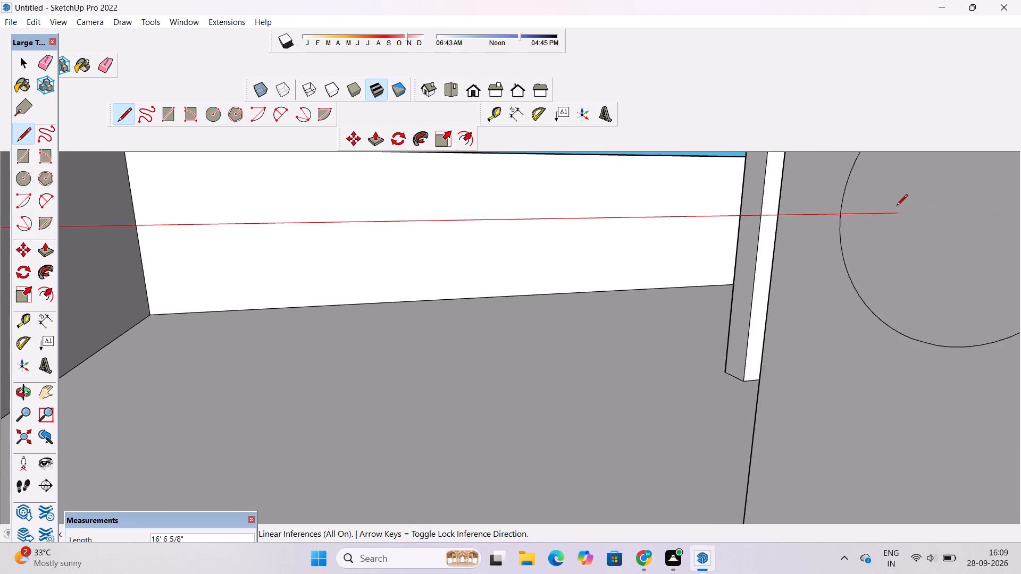
{"action": "scroll", "coordinate": [897, 206], "scroll_direction": "down", "scroll_amount": 20}
{"action": "scroll", "coordinate": [914, 201], "scroll_direction": "up", "scroll_amount": 3}
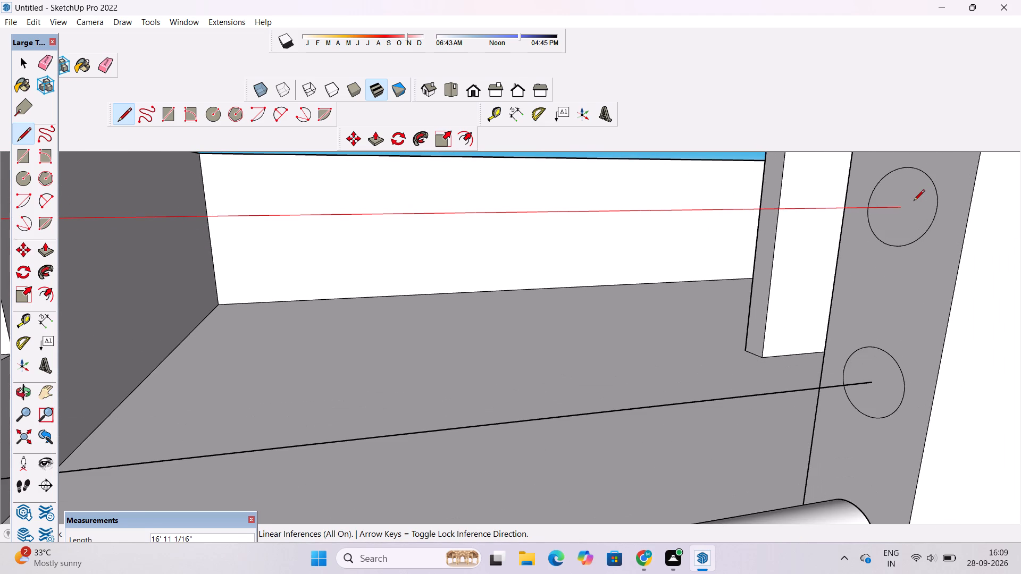
{"action": "scroll", "coordinate": [914, 201], "scroll_direction": "up", "scroll_amount": 2}
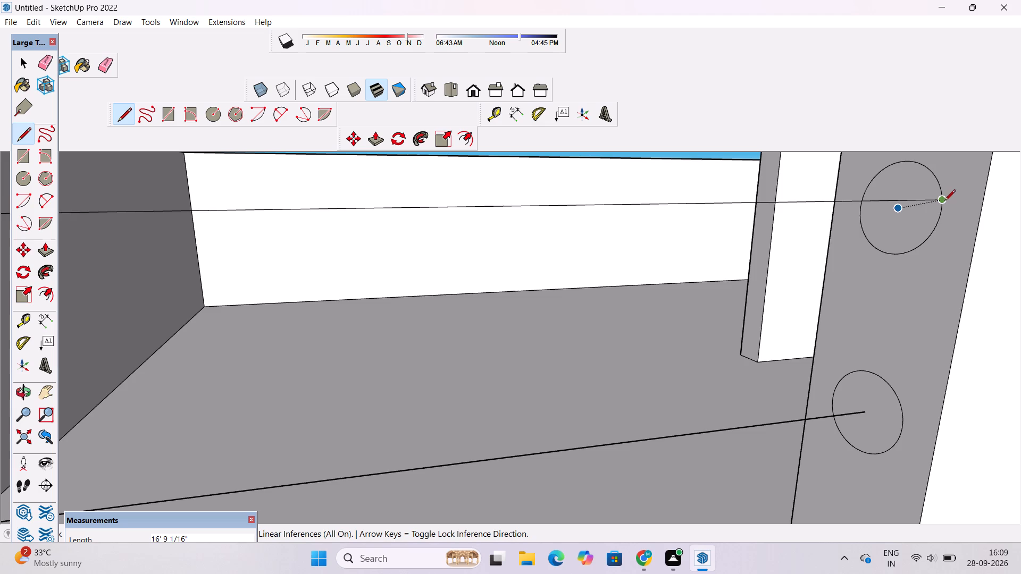
{"action": "scroll", "coordinate": [902, 207], "scroll_direction": "up", "scroll_amount": 8}
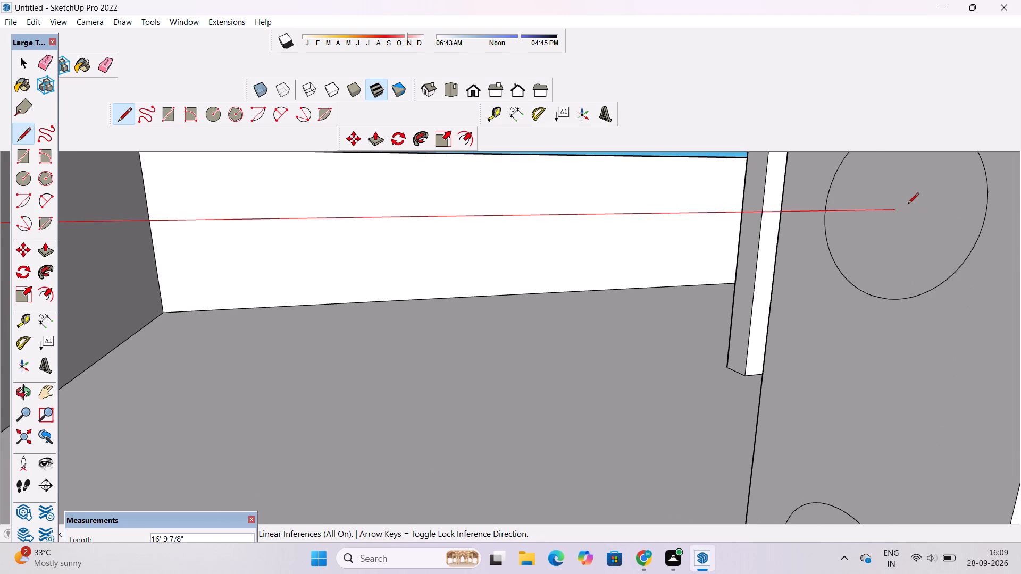
{"action": "scroll", "coordinate": [908, 205], "scroll_direction": "up", "scroll_amount": 3}
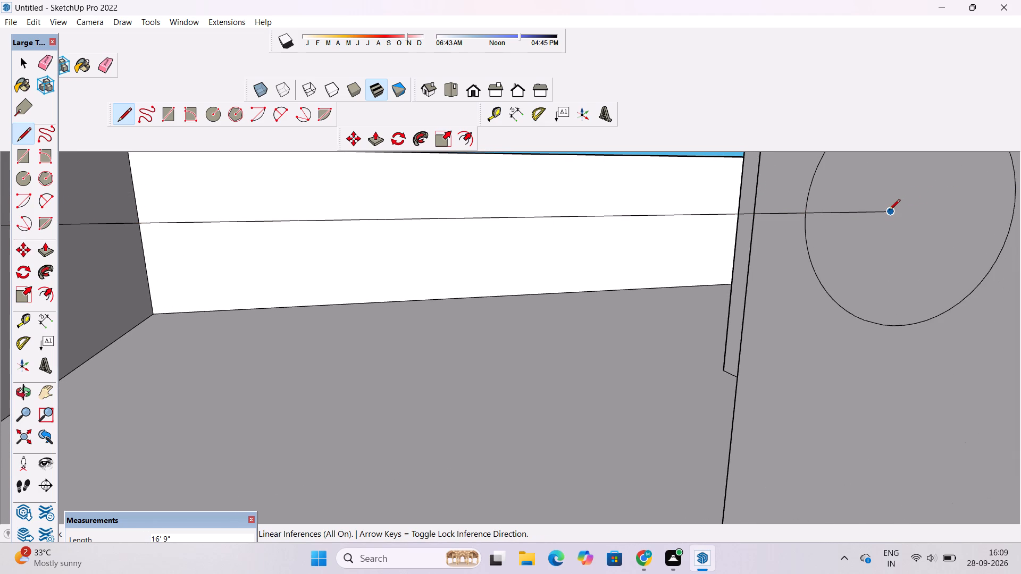
{"action": "scroll", "coordinate": [898, 209], "scroll_direction": "up", "scroll_amount": 4}
{"action": "scroll", "coordinate": [885, 209], "scroll_direction": "up", "scroll_amount": 17}
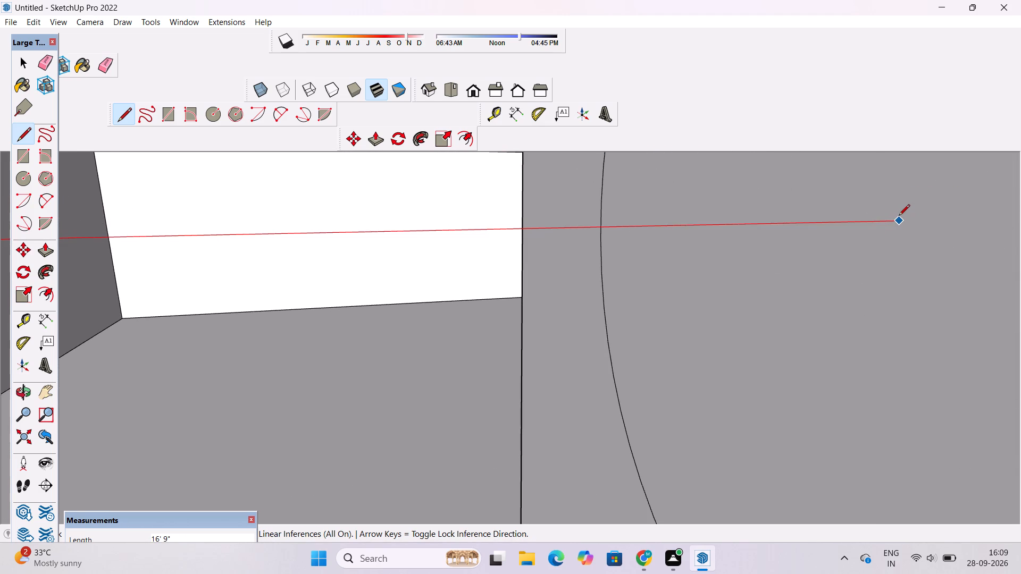
{"action": "left_click", "coordinate": [901, 214]}
{"action": "key", "text": "space"}
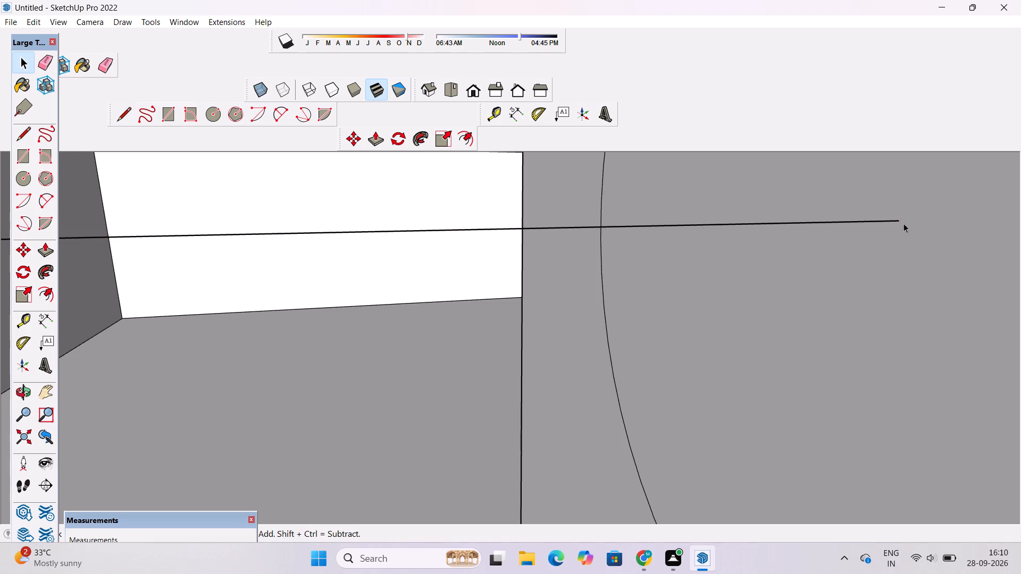
Examine the path lines above the round bar and the remaining top circles from several angles around the open corner.
{"action": "scroll", "coordinate": [905, 230], "scroll_direction": "down", "scroll_amount": 20}
{"action": "scroll", "coordinate": [905, 230], "scroll_direction": "down", "scroll_amount": 2}
{"action": "scroll", "coordinate": [882, 238], "scroll_direction": "down", "scroll_amount": 20}
{"action": "scroll", "coordinate": [882, 238], "scroll_direction": "down", "scroll_amount": 8}
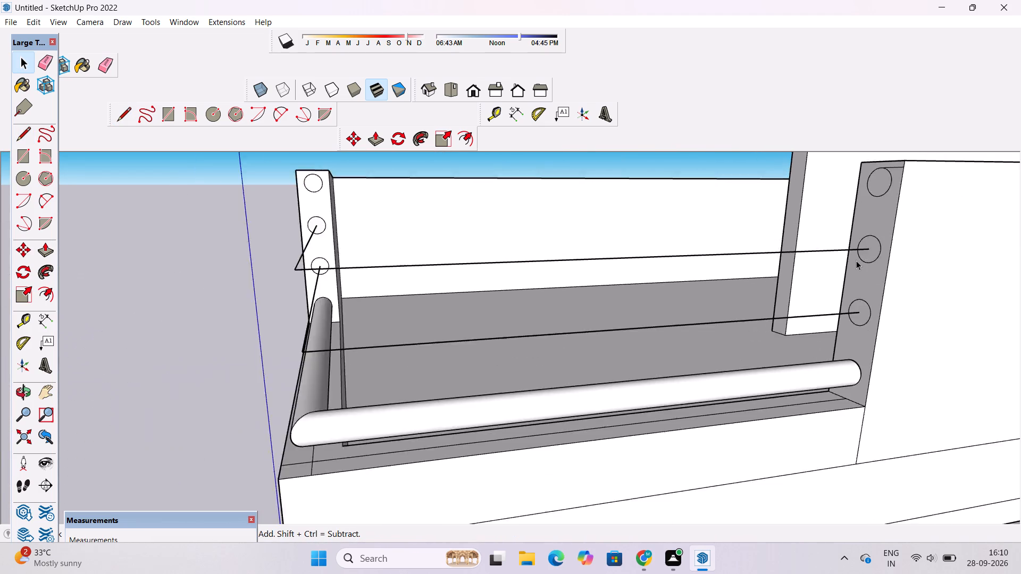
{"action": "scroll", "coordinate": [856, 260], "scroll_direction": "down", "scroll_amount": 19}
{"action": "scroll", "coordinate": [851, 260], "scroll_direction": "up", "scroll_amount": 5}
{"action": "key", "text": "o"}
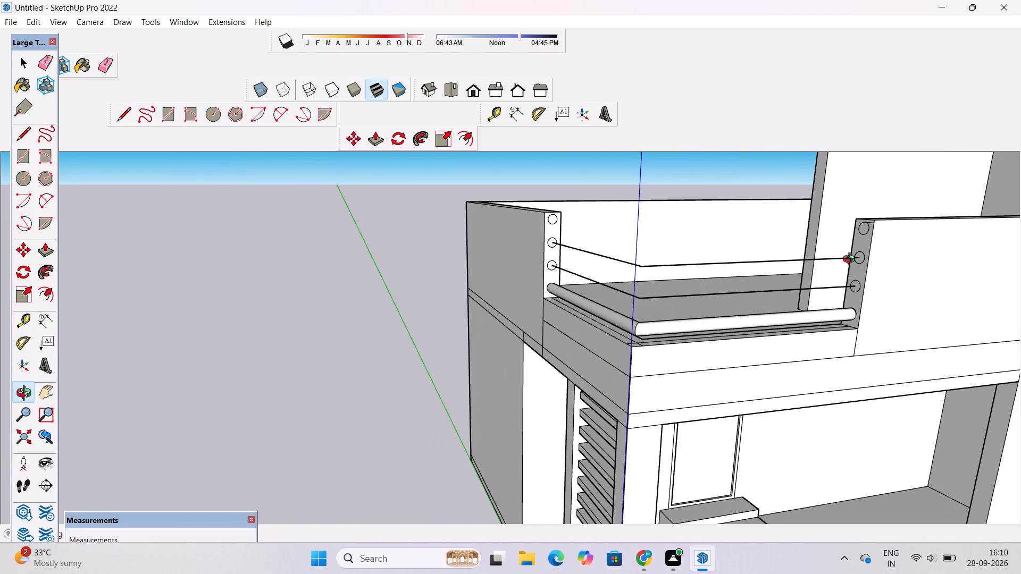
{"action": "left_click_drag", "start_coordinate": [817, 272], "coordinate": [730, 268]}
{"action": "left_click_drag", "start_coordinate": [727, 271], "coordinate": [614, 231]}
{"action": "left_click_drag", "start_coordinate": [563, 255], "coordinate": [608, 288]}
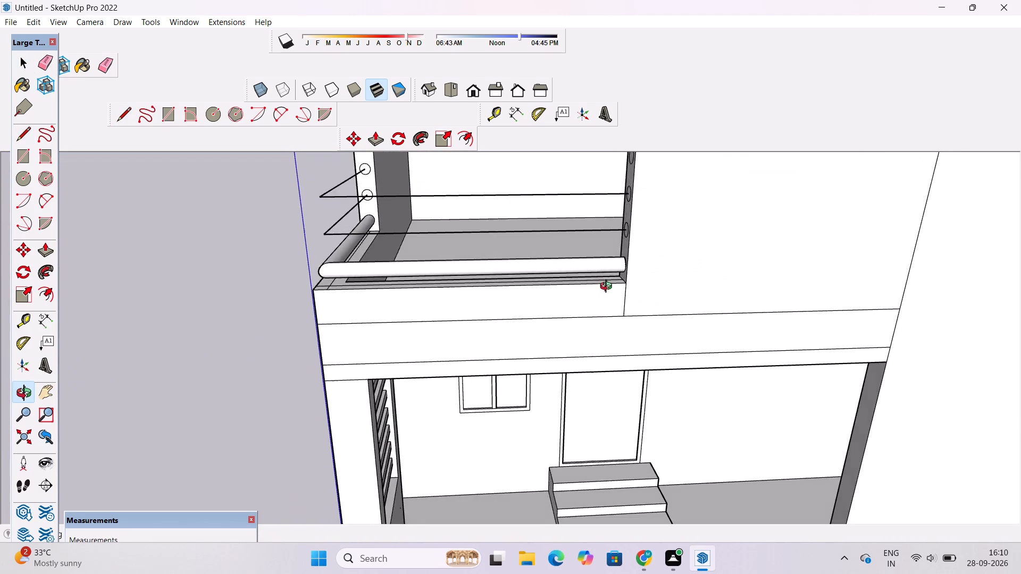
{"action": "scroll", "coordinate": [598, 269], "scroll_direction": "down", "scroll_amount": 5}
{"action": "left_click_drag", "start_coordinate": [579, 260], "coordinate": [678, 319], "text": "shift"}
{"action": "scroll", "coordinate": [573, 258], "scroll_direction": "up", "scroll_amount": 2}
{"action": "left_click_drag", "start_coordinate": [586, 277], "coordinate": [566, 277]}
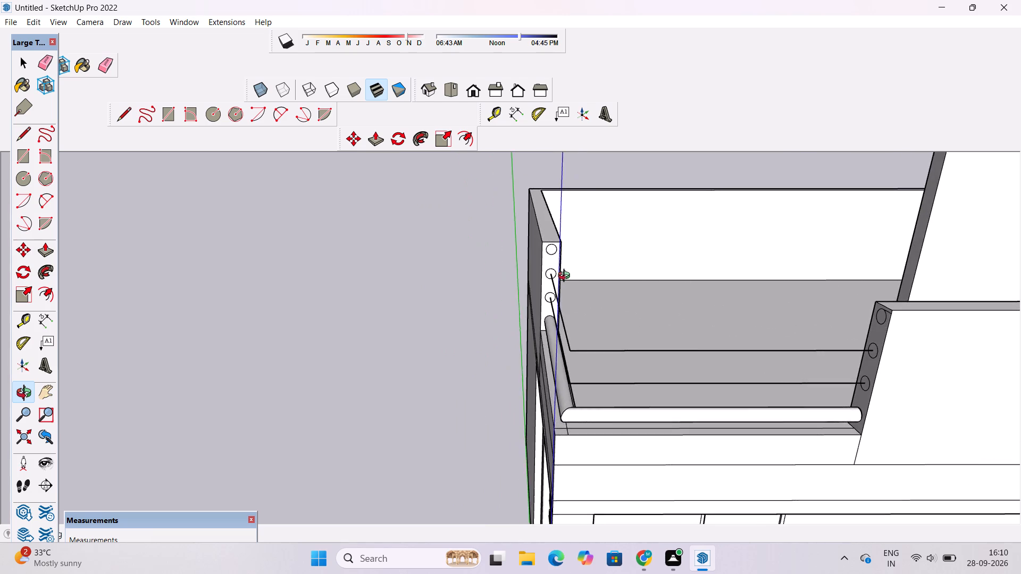
{"action": "left_click_drag", "start_coordinate": [572, 269], "coordinate": [498, 279], "text": "shift"}
{"action": "scroll", "coordinate": [481, 270], "scroll_direction": "up", "scroll_amount": 1, "text": "shift"}
{"action": "scroll", "coordinate": [419, 284], "scroll_direction": "up", "scroll_amount": 4}
{"action": "left_click_drag", "start_coordinate": [415, 292], "coordinate": [418, 265]}
{"action": "left_click_drag", "start_coordinate": [399, 275], "coordinate": [419, 274], "text": "shift"}
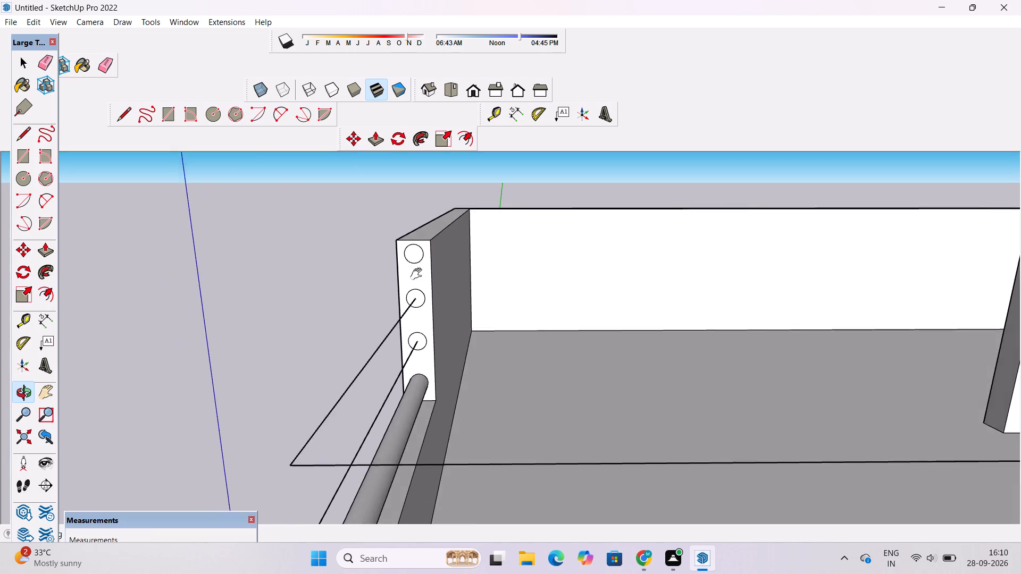
{"action": "left_click_drag", "start_coordinate": [419, 274], "coordinate": [443, 274], "text": "shift"}
{"action": "left_click_drag", "start_coordinate": [445, 275], "coordinate": [480, 279]}
{"action": "left_click_drag", "start_coordinate": [480, 279], "coordinate": [430, 269], "text": "shift"}
{"action": "scroll", "coordinate": [422, 274], "scroll_direction": "down", "scroll_amount": 3}
{"action": "left_click_drag", "start_coordinate": [407, 282], "coordinate": [416, 285]}
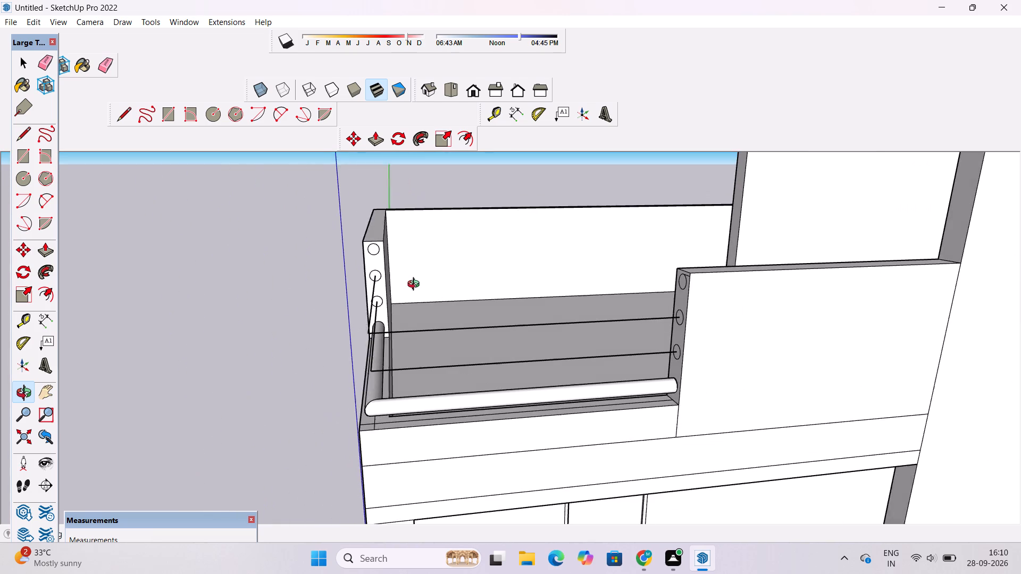
{"action": "left_click_drag", "start_coordinate": [416, 285], "coordinate": [426, 288]}
{"action": "left_click", "coordinate": [423, 287], "text": "shift"}
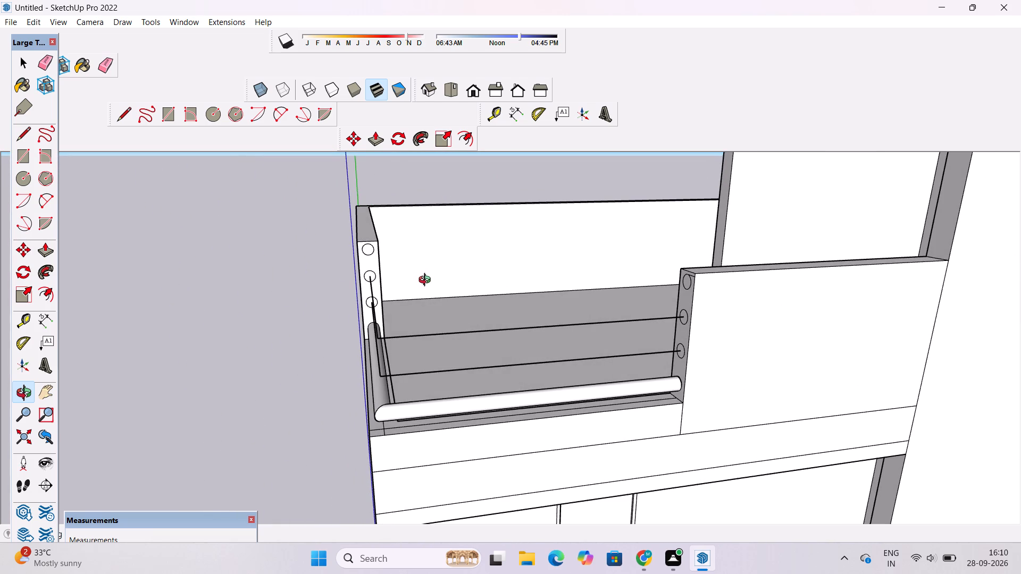
Draw a 16' 3" line on the green axis from the side wall's top circle centre, ending above the lower paths' corners.
{"action": "key", "text": "l"}
{"action": "scroll", "coordinate": [377, 270], "scroll_direction": "up", "scroll_amount": 6}
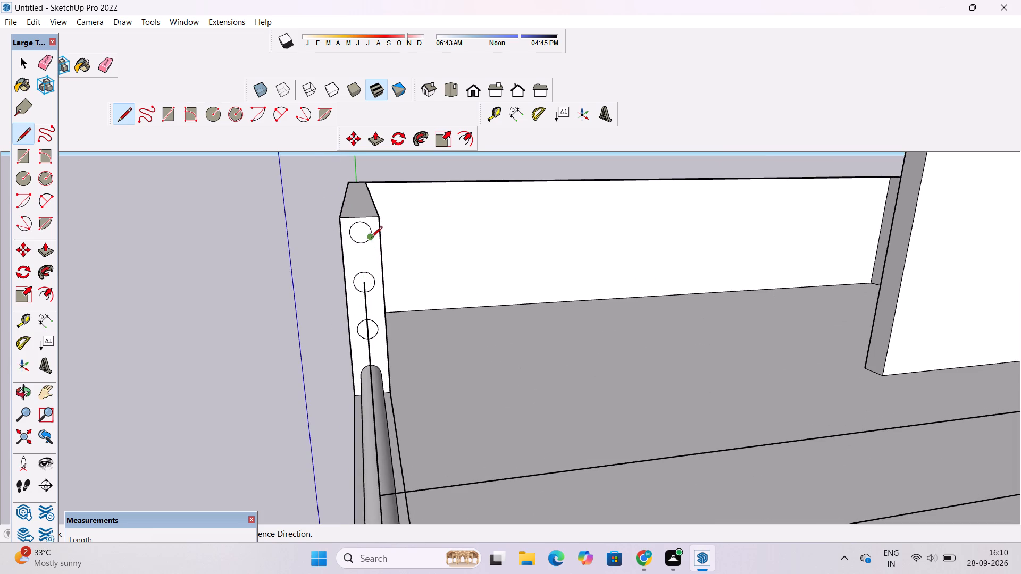
{"action": "left_click", "coordinate": [357, 233]}
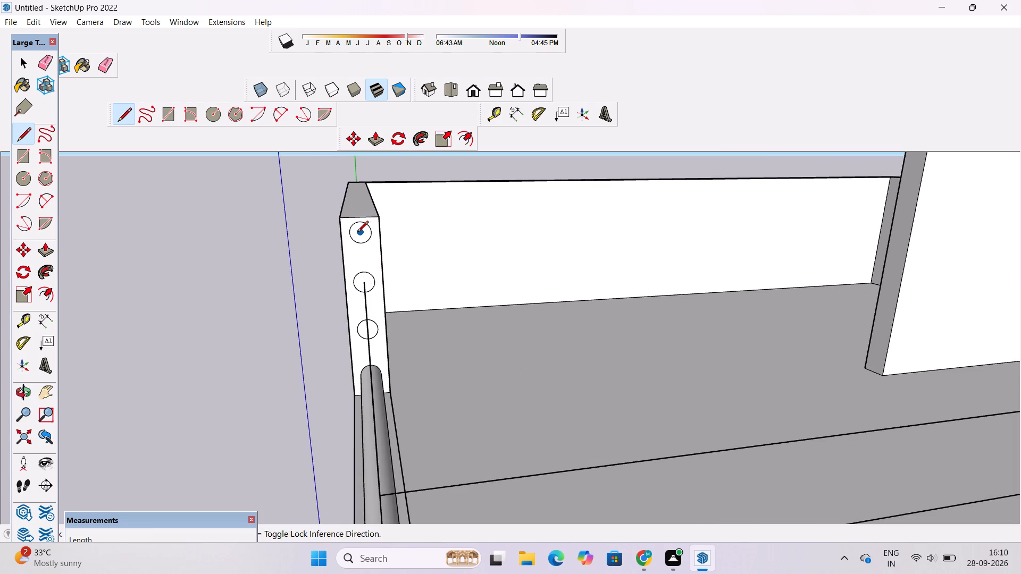
{"action": "scroll", "coordinate": [367, 252], "scroll_direction": "down", "scroll_amount": 11}
{"action": "scroll", "coordinate": [374, 288], "scroll_direction": "up", "scroll_amount": 5}
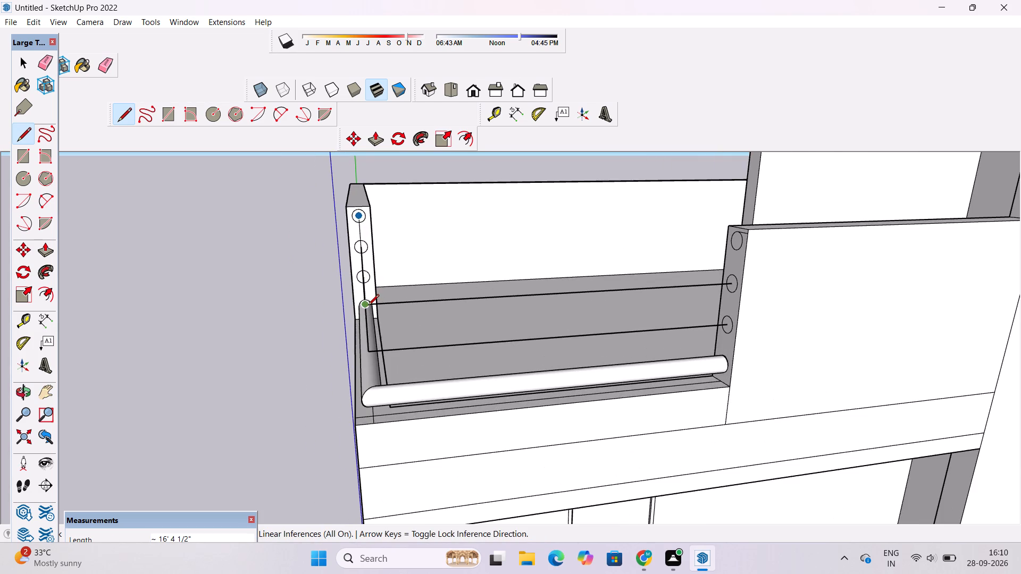
{"action": "scroll", "coordinate": [368, 306], "scroll_direction": "up", "scroll_amount": 8}
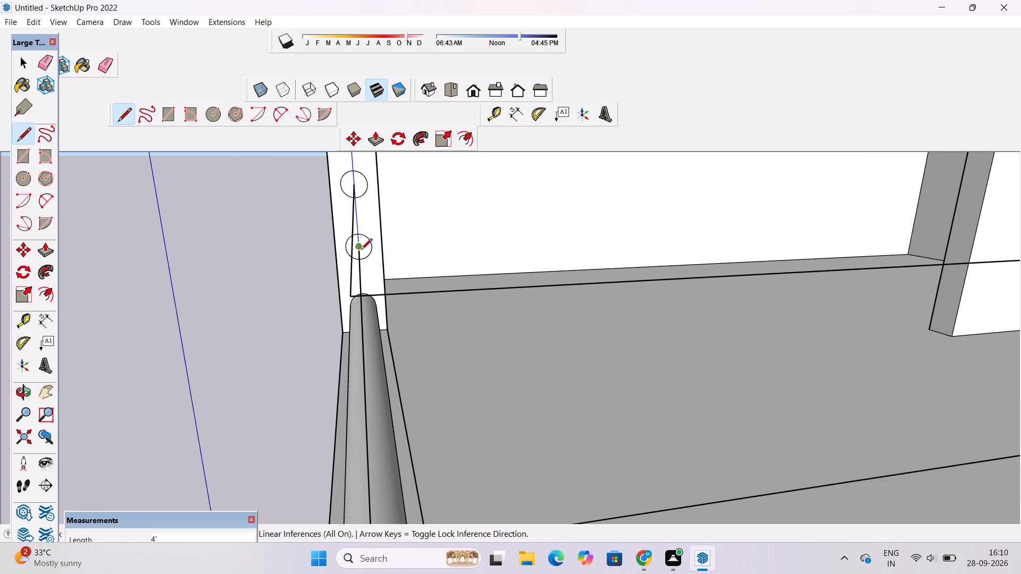
{"action": "scroll", "coordinate": [364, 223], "scroll_direction": "down", "scroll_amount": 5}
{"action": "key", "text": "o"}
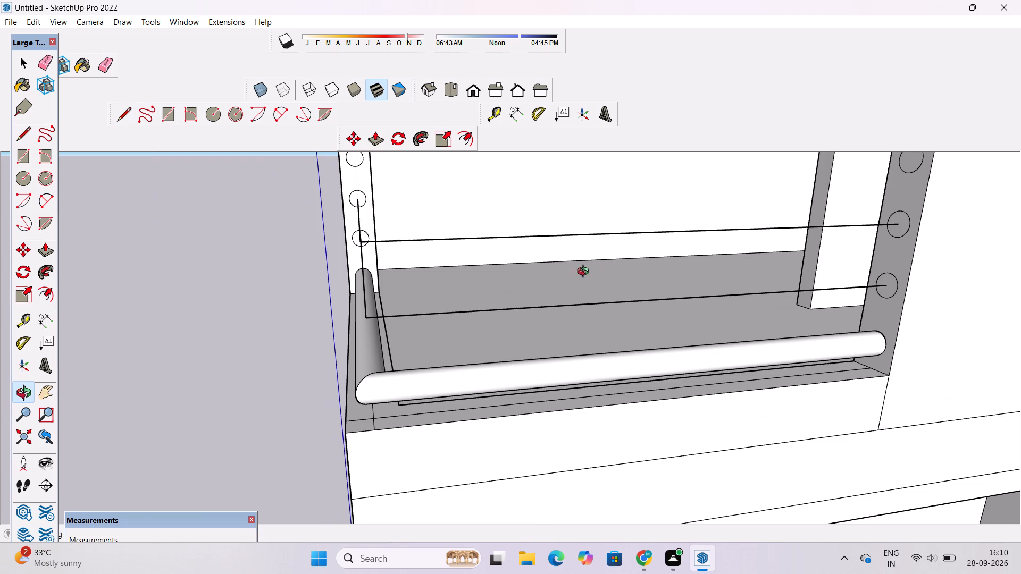
{"action": "left_click_drag", "start_coordinate": [558, 273], "coordinate": [423, 284]}
{"action": "left_click_drag", "start_coordinate": [423, 285], "coordinate": [562, 337], "text": "shift"}
{"action": "left_click_drag", "start_coordinate": [553, 340], "coordinate": [464, 337]}
{"action": "left_click_drag", "start_coordinate": [462, 337], "coordinate": [484, 349]}
{"action": "left_click_drag", "start_coordinate": [517, 337], "coordinate": [475, 333]}
{"action": "key", "text": "l"}
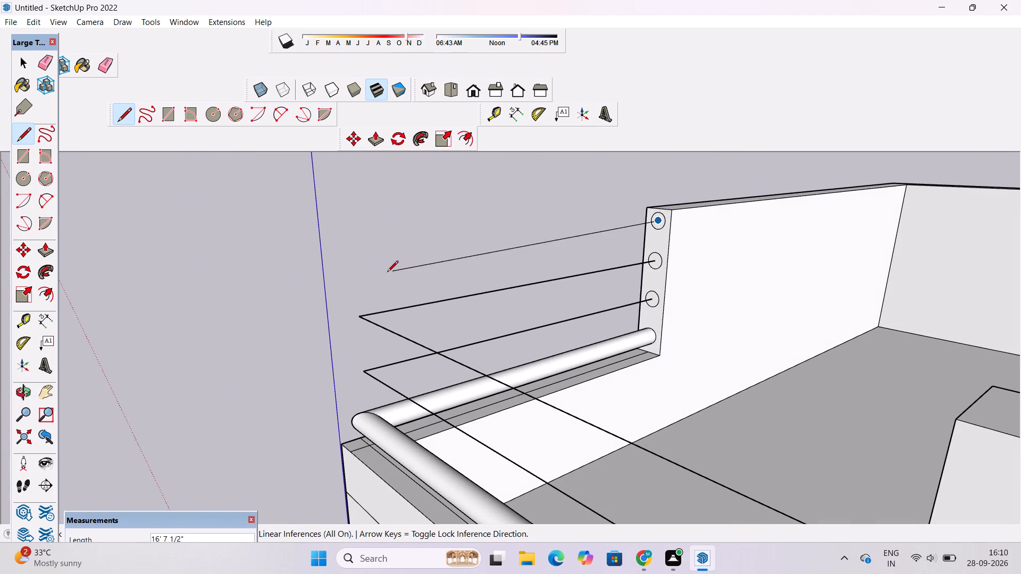
{"action": "left_click", "coordinate": [353, 258]}
Continue the top path with a 16' 9" line to the opposite wall's top circle centre.
{"action": "key", "text": "o"}
{"action": "scroll", "coordinate": [489, 316], "scroll_direction": "down", "scroll_amount": 7}
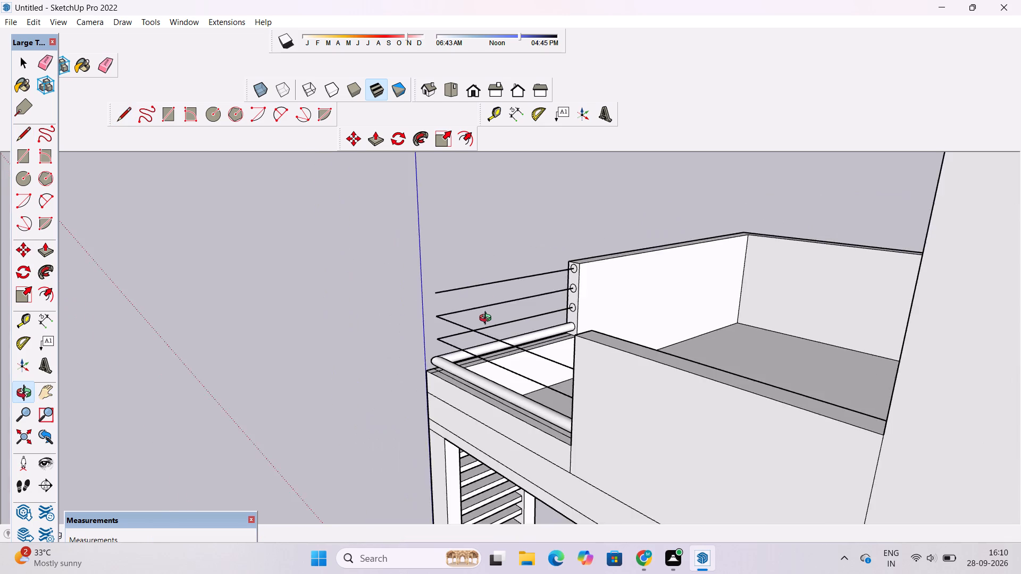
{"action": "left_click_drag", "start_coordinate": [488, 320], "coordinate": [862, 328]}
{"action": "left_click_drag", "start_coordinate": [656, 309], "coordinate": [618, 341], "text": "shift"}
{"action": "scroll", "coordinate": [595, 342], "scroll_direction": "up", "scroll_amount": 4}
{"action": "left_click_drag", "start_coordinate": [605, 317], "coordinate": [595, 325], "text": "shift"}
{"action": "left_click_drag", "start_coordinate": [614, 327], "coordinate": [655, 305]}
{"action": "left_click_drag", "start_coordinate": [624, 307], "coordinate": [607, 324], "text": "shift"}
{"action": "key", "text": "l"}
{"action": "scroll", "coordinate": [605, 322], "scroll_direction": "up", "scroll_amount": 1}
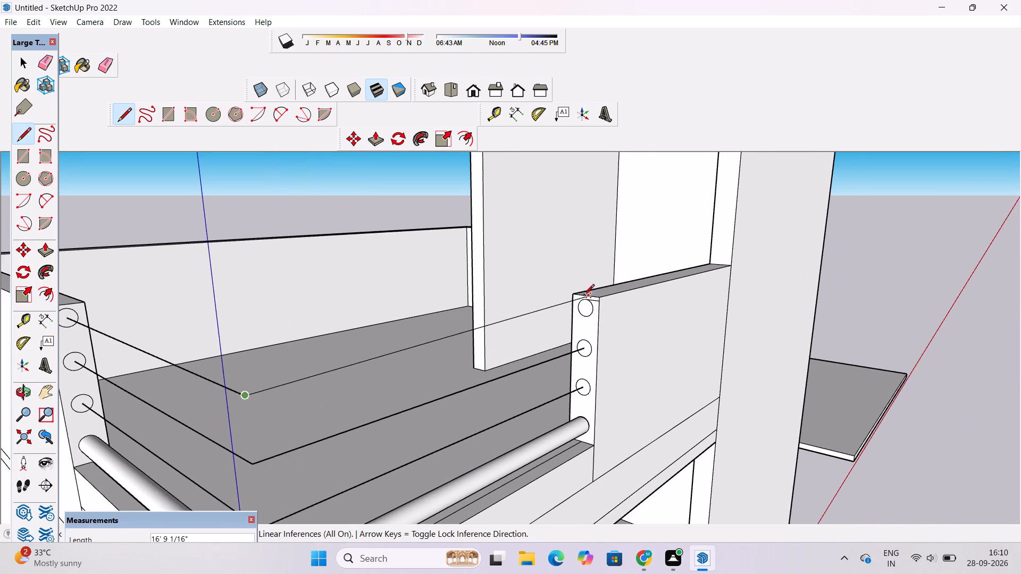
{"action": "scroll", "coordinate": [582, 296], "scroll_direction": "up", "scroll_amount": 4}
{"action": "left_click", "coordinate": [586, 315]}
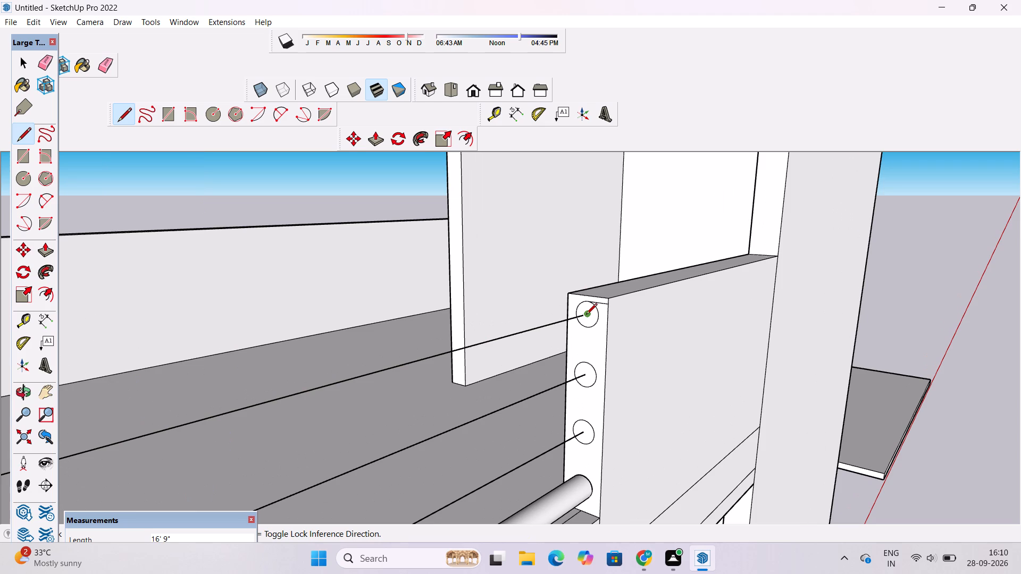
{"action": "key", "text": "space"}
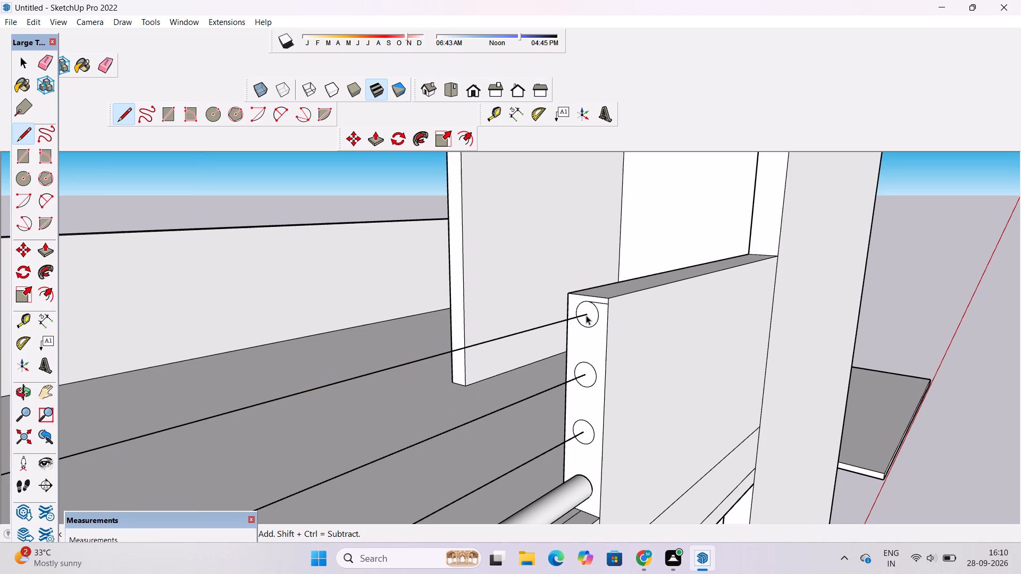
Erase the short stray line between the top circle and the edge on the opposite wall's end face.
{"action": "scroll", "coordinate": [604, 300], "scroll_direction": "up", "scroll_amount": 4}
{"action": "key", "text": "e"}
{"action": "scroll", "coordinate": [598, 302], "scroll_direction": "up", "scroll_amount": 5}
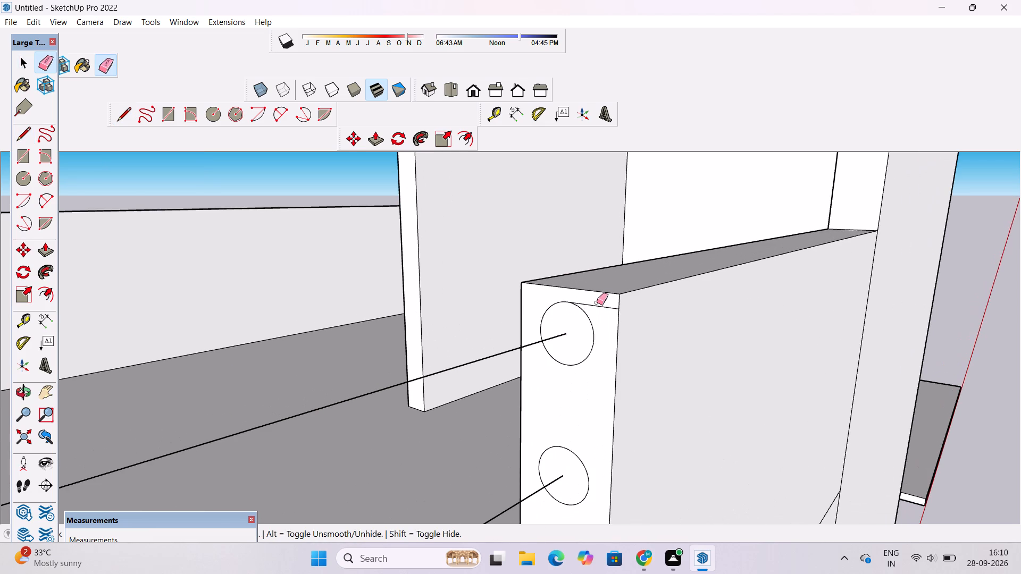
{"action": "left_click", "coordinate": [597, 302]}
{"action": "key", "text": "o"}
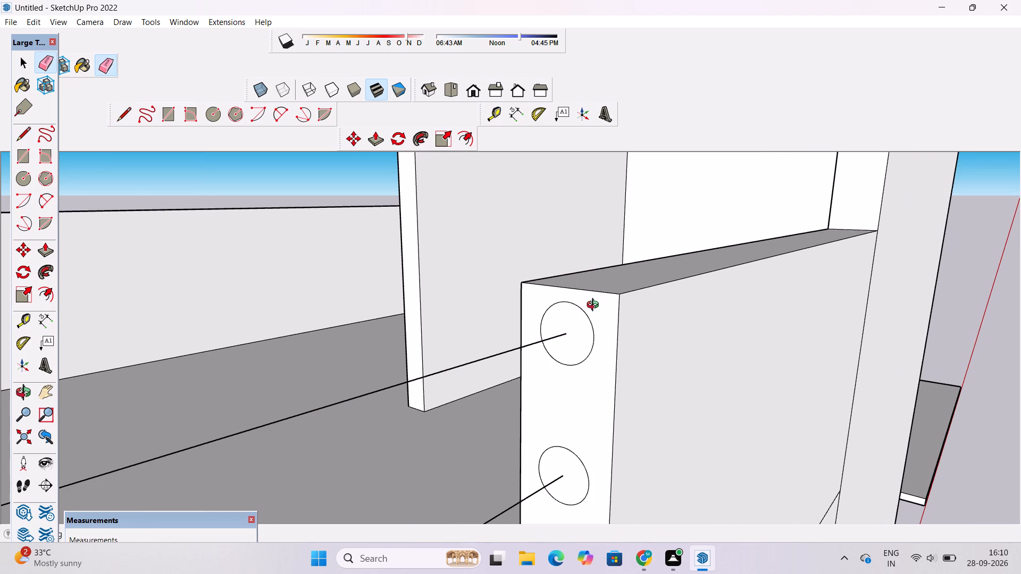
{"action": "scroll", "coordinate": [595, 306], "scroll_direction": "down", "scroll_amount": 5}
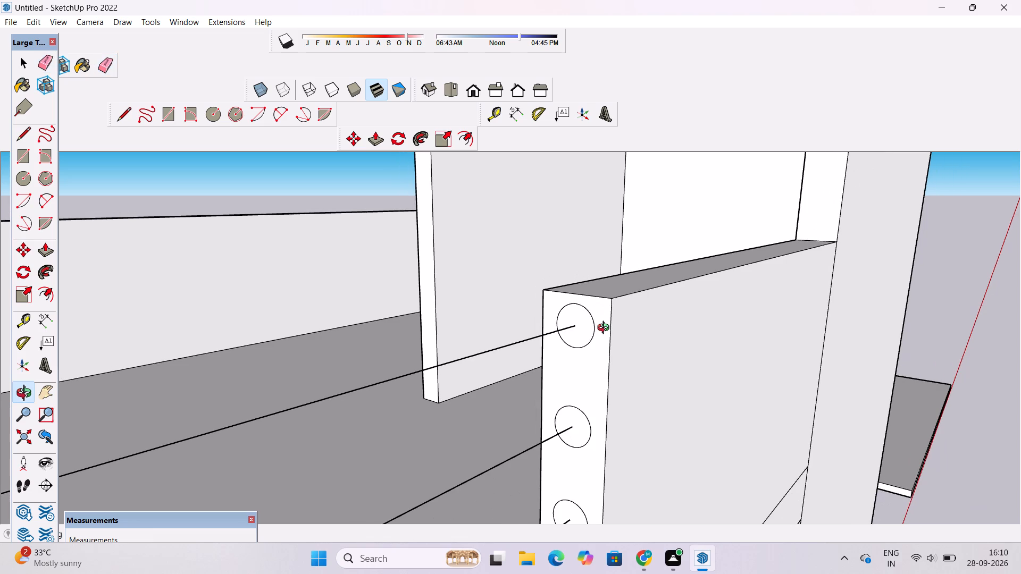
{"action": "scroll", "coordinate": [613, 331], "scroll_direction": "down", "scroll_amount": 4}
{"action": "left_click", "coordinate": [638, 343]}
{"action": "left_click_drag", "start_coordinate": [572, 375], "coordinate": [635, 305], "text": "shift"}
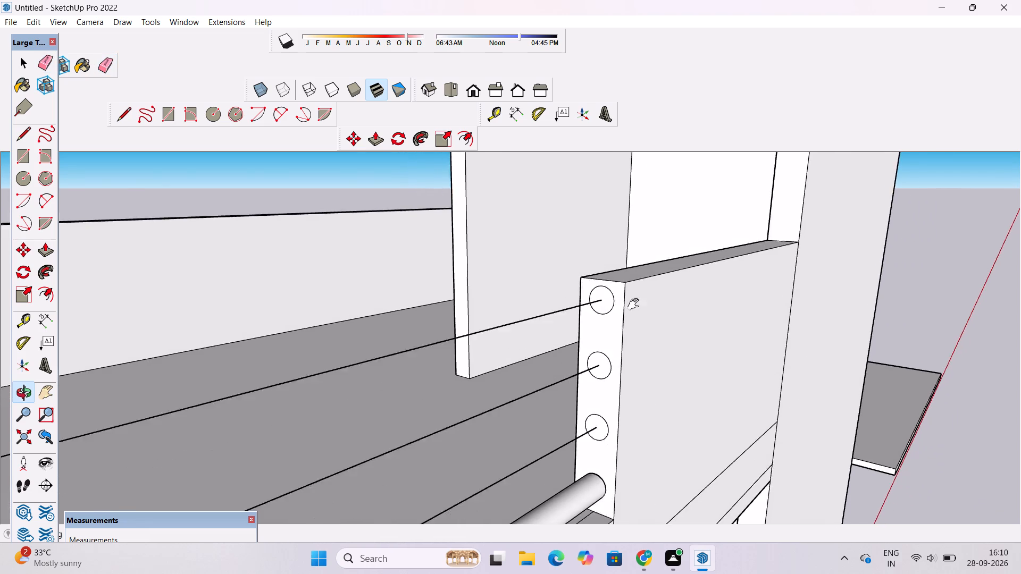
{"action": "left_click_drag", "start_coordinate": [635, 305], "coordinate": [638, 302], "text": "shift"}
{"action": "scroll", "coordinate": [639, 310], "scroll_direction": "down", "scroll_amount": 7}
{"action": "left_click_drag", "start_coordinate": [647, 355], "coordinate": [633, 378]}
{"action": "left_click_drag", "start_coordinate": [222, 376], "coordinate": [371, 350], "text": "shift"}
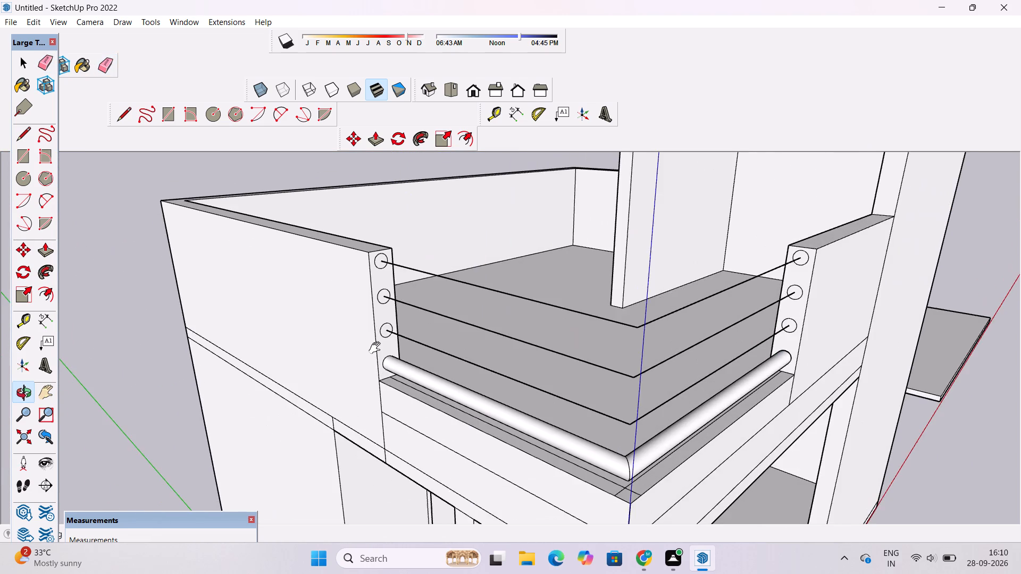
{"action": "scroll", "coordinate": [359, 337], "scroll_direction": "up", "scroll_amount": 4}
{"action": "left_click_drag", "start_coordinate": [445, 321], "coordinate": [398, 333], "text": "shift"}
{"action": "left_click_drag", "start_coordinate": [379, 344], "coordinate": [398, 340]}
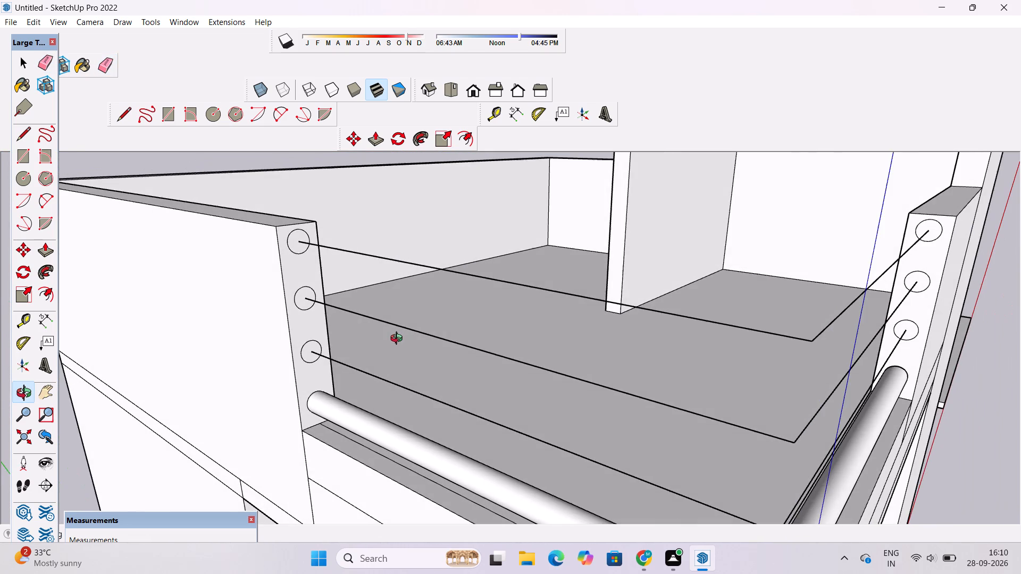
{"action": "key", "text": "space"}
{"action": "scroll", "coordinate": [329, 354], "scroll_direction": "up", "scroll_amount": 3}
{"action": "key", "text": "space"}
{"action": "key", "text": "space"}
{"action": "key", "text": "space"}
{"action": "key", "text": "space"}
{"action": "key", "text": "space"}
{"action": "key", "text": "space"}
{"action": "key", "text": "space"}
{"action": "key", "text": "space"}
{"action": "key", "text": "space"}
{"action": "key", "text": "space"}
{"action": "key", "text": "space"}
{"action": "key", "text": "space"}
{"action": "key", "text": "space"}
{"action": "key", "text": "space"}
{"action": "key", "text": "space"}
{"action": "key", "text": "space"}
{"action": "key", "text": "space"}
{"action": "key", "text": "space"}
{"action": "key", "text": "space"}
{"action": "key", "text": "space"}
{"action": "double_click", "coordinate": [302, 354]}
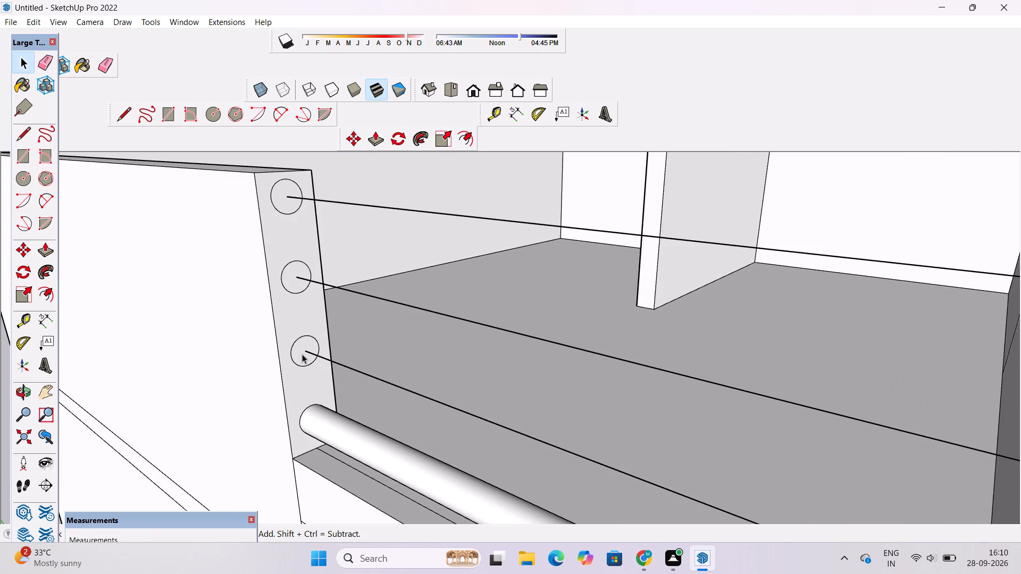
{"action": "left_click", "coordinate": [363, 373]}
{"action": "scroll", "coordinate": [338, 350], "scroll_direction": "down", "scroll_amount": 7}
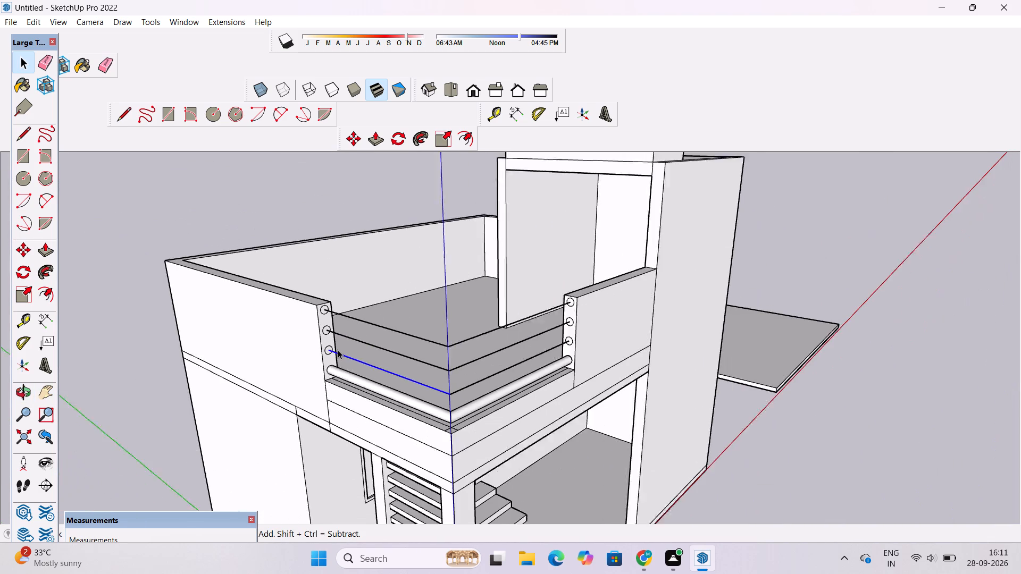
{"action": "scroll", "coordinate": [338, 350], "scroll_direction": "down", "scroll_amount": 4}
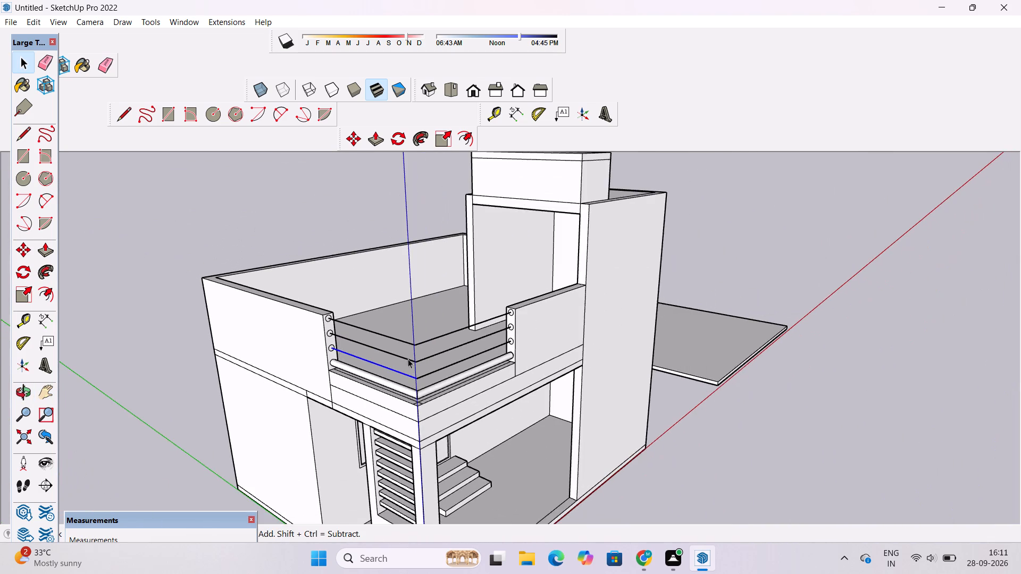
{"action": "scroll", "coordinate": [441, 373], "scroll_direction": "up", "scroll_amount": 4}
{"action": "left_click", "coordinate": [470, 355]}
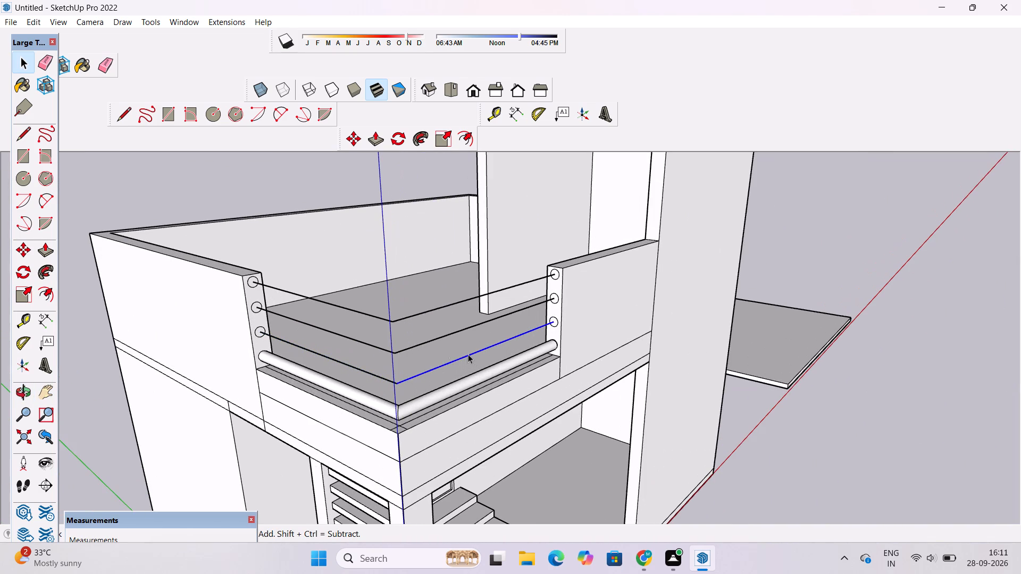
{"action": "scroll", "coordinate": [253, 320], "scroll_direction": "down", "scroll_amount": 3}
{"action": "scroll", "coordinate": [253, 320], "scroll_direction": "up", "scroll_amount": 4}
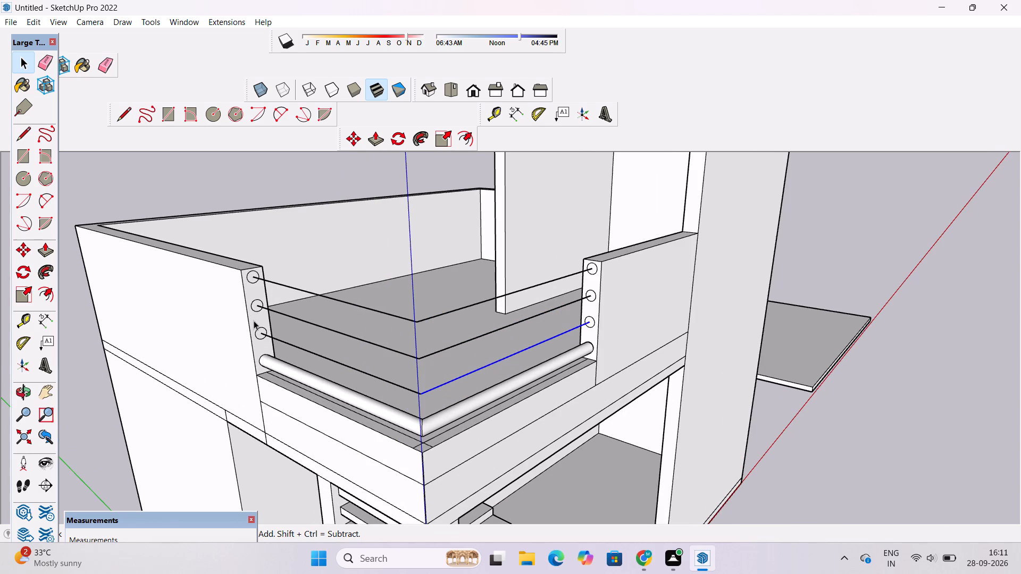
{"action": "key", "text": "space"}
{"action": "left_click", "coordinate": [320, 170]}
Examine the three remaining path lines and their end circles from around the terrace's open corner.
{"action": "key", "text": "o"}
{"action": "scroll", "coordinate": [358, 235], "scroll_direction": "down", "scroll_amount": 2}
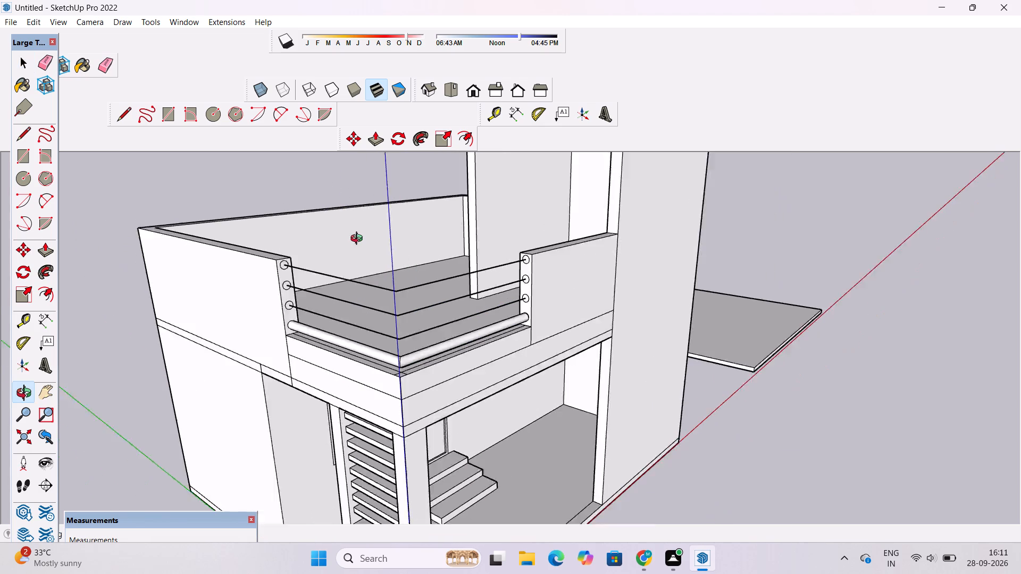
{"action": "scroll", "coordinate": [359, 240], "scroll_direction": "down", "scroll_amount": 2}
{"action": "left_click_drag", "start_coordinate": [424, 288], "coordinate": [349, 300]}
{"action": "scroll", "coordinate": [326, 292], "scroll_direction": "up", "scroll_amount": 9}
{"action": "left_click_drag", "start_coordinate": [327, 268], "coordinate": [327, 280], "text": "shift"}
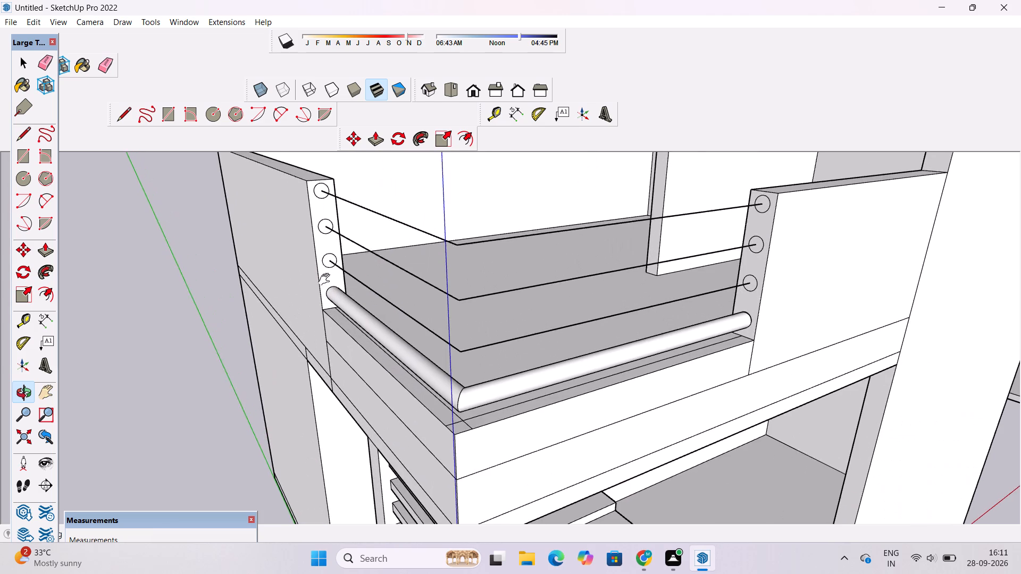
{"action": "left_click_drag", "start_coordinate": [327, 280], "coordinate": [327, 280], "text": "shift"}
{"action": "scroll", "coordinate": [327, 281], "scroll_direction": "up", "scroll_amount": 3}
{"action": "scroll", "coordinate": [327, 281], "scroll_direction": "down", "scroll_amount": 7}
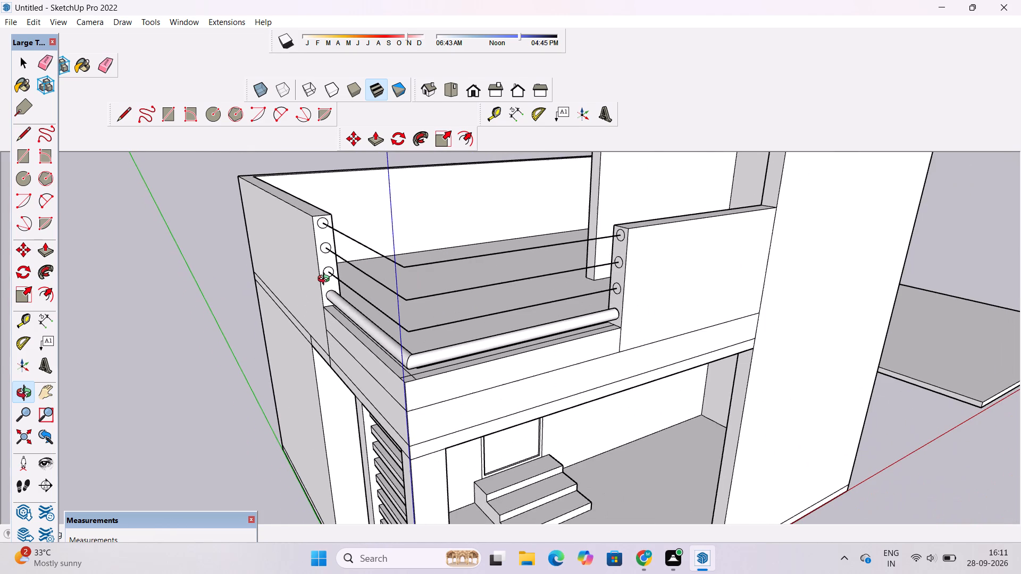
{"action": "scroll", "coordinate": [326, 280], "scroll_direction": "up", "scroll_amount": 3}
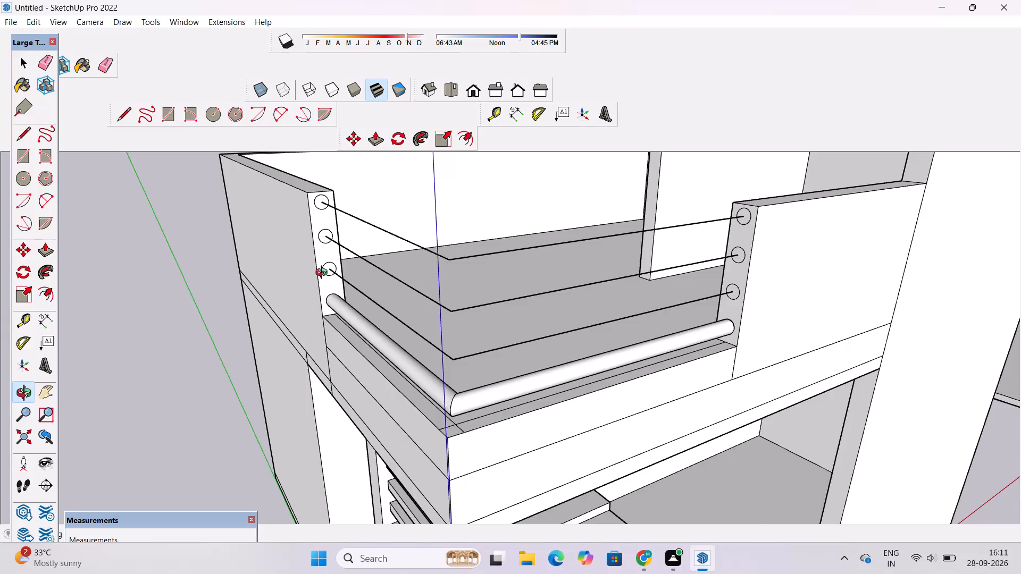
{"action": "scroll", "coordinate": [324, 274], "scroll_direction": "down", "scroll_amount": 4}
{"action": "scroll", "coordinate": [324, 274], "scroll_direction": "up", "scroll_amount": 4}
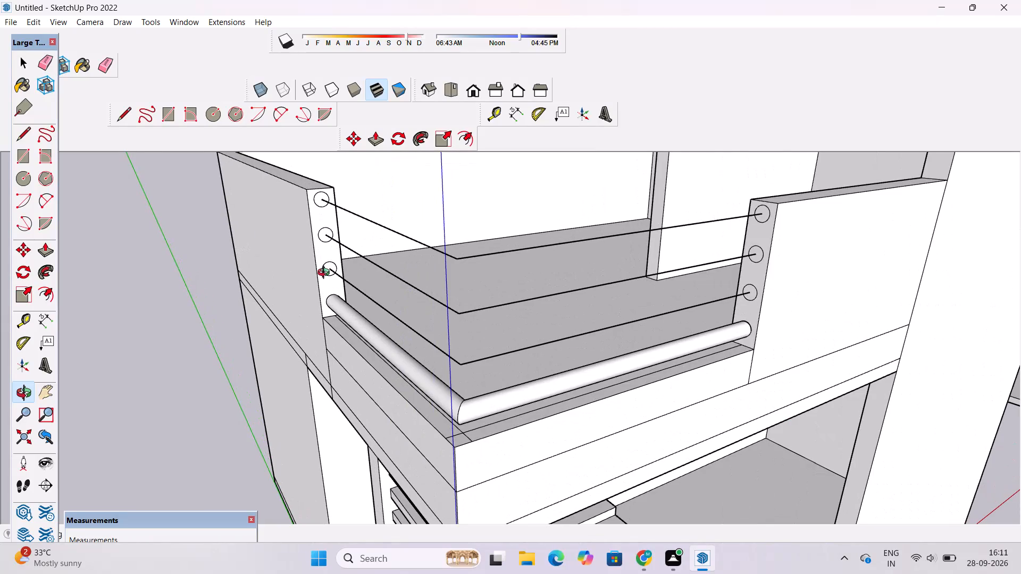
{"action": "left_click_drag", "start_coordinate": [363, 280], "coordinate": [322, 280], "text": "shift"}
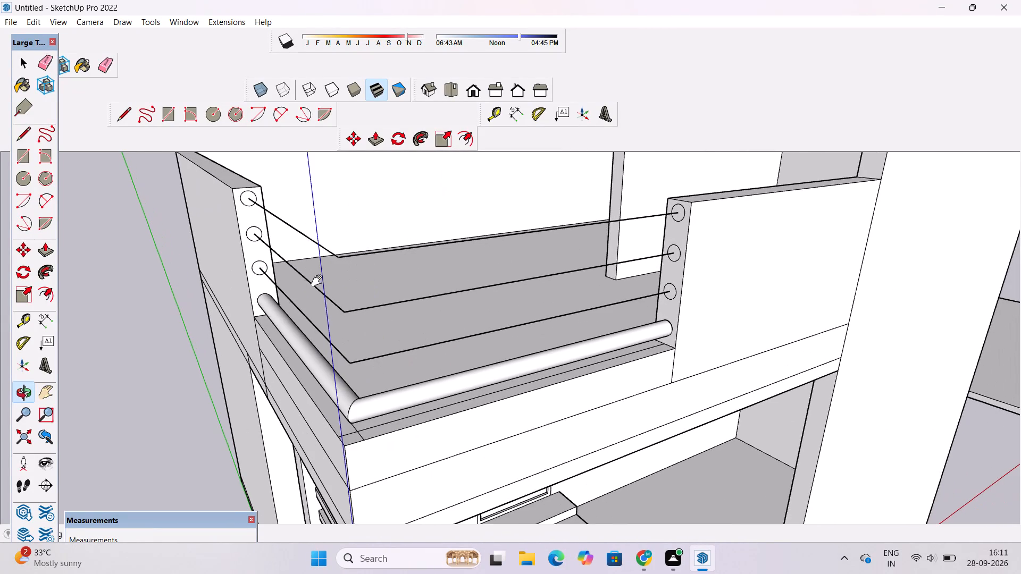
{"action": "scroll", "coordinate": [245, 282], "scroll_direction": "up", "scroll_amount": 2, "text": "shift"}
{"action": "left_click_drag", "start_coordinate": [245, 282], "coordinate": [282, 286], "text": "shift"}
Sweep the side wall's second circle from the bottom along both lines of its path around the corner with Follow Me.
{"action": "key", "text": "space"}
{"action": "left_click", "coordinate": [148, 257]}
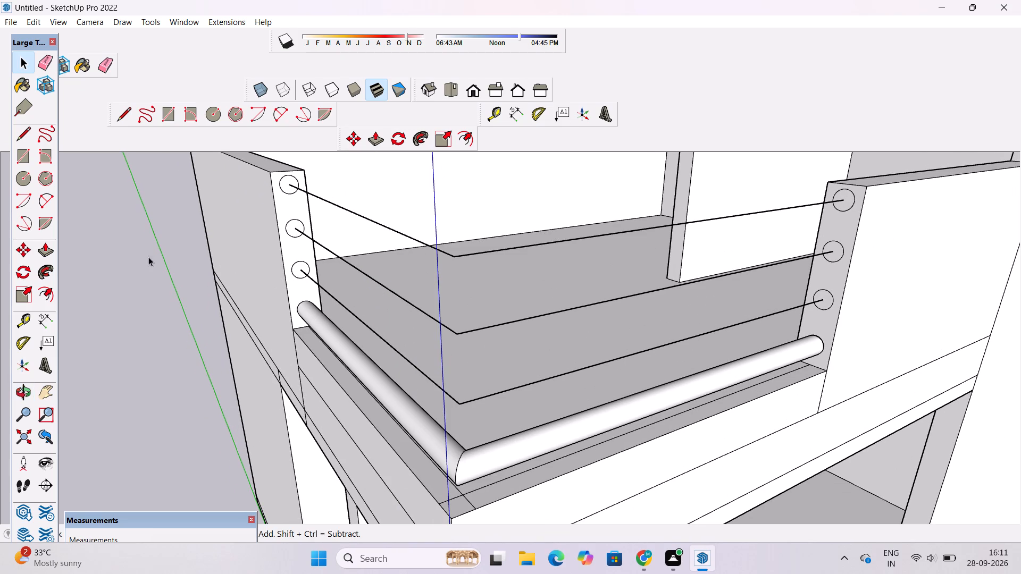
{"action": "scroll", "coordinate": [310, 267], "scroll_direction": "up", "scroll_amount": 7}
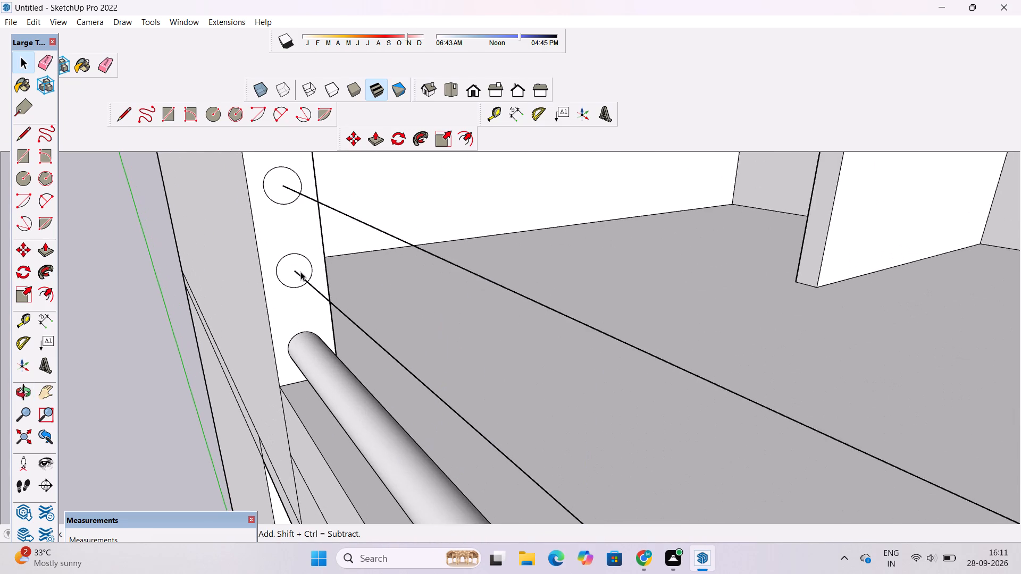
{"action": "scroll", "coordinate": [300, 272], "scroll_direction": "down", "scroll_amount": 2}
{"action": "double_click", "coordinate": [288, 271]}
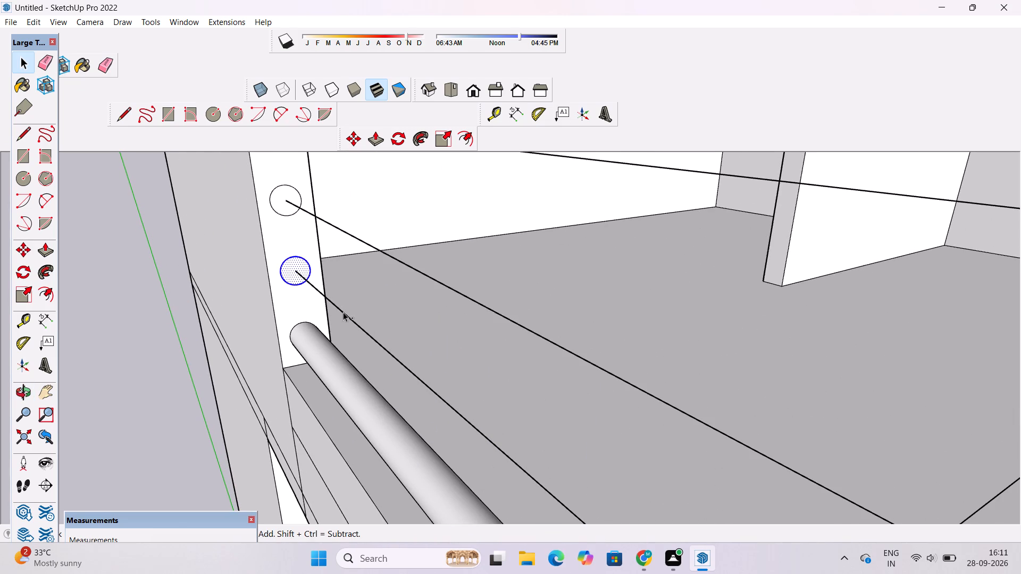
{"action": "left_click", "coordinate": [343, 313], "text": "ctrl"}
{"action": "scroll", "coordinate": [302, 255], "scroll_direction": "down", "scroll_amount": 7, "text": "ctrl"}
{"action": "scroll", "coordinate": [431, 348], "scroll_direction": "up", "scroll_amount": 3, "text": "ctrl"}
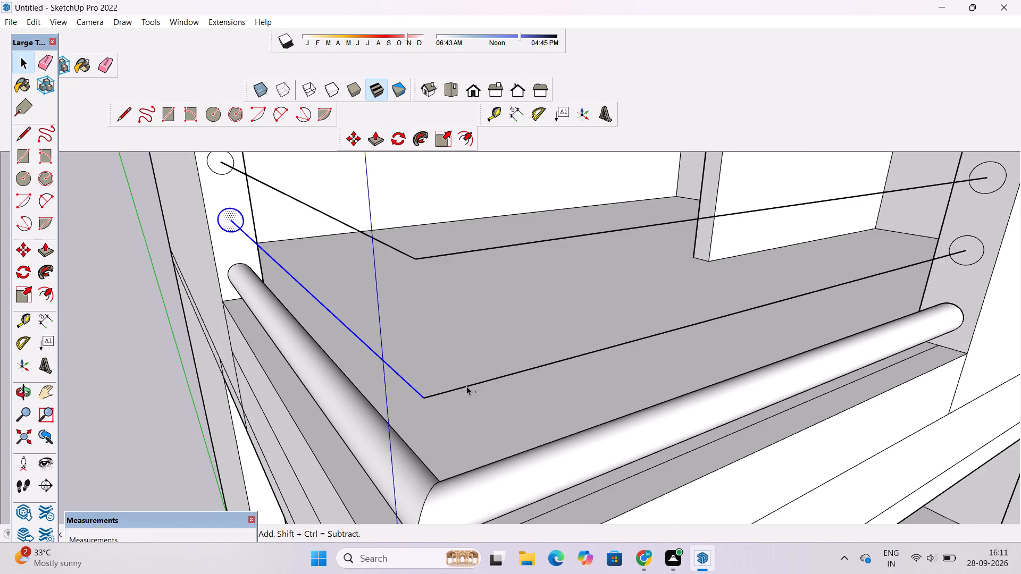
{"action": "left_click", "coordinate": [466, 385], "text": "ctrl"}
{"action": "scroll", "coordinate": [434, 353], "scroll_direction": "down", "scroll_amount": 5, "text": "ctrl"}
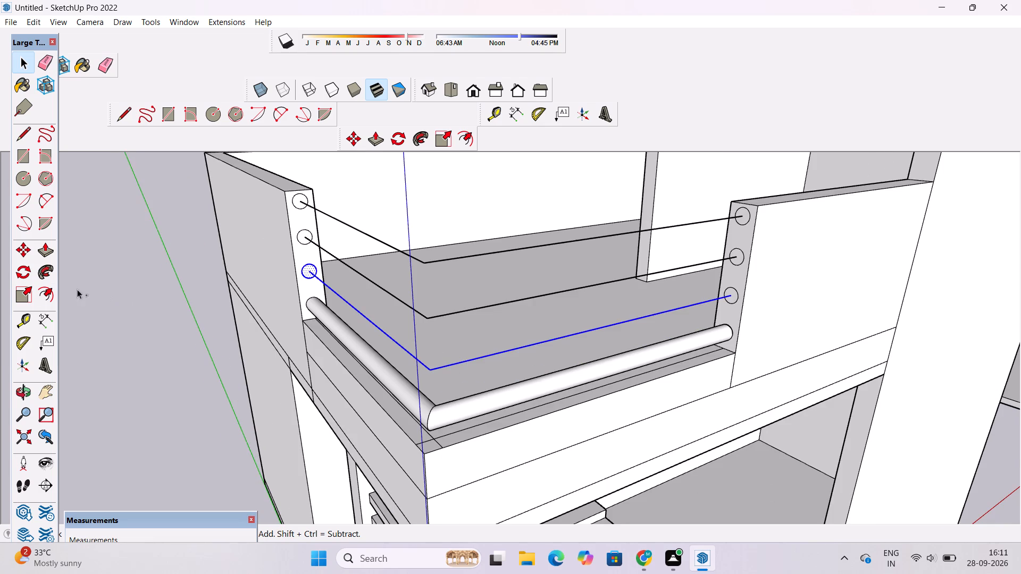
{"action": "left_click", "coordinate": [44, 268]}
{"action": "scroll", "coordinate": [312, 275], "scroll_direction": "up", "scroll_amount": 4}
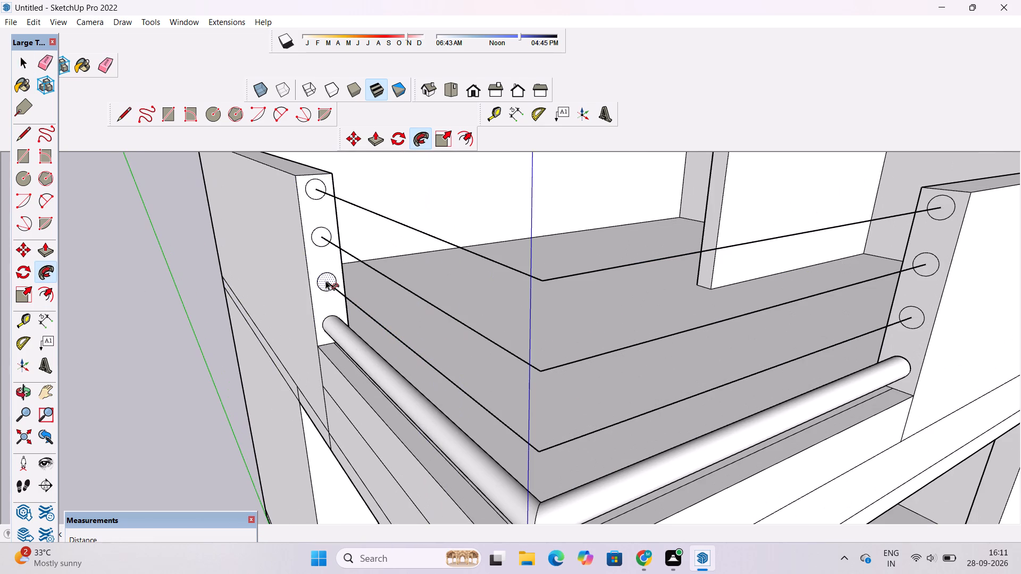
{"action": "left_click", "coordinate": [324, 281]}
{"action": "scroll", "coordinate": [324, 281], "scroll_direction": "down", "scroll_amount": 7}
{"action": "key", "text": "space"}
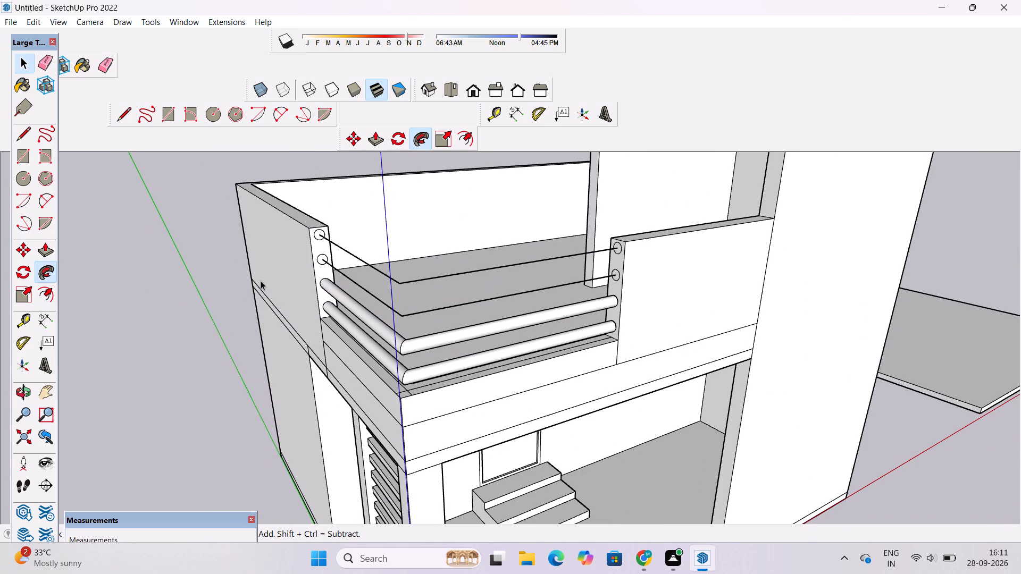
Sweep the side wall's third circle from the bottom along its two-line path around the corner with Follow Me.
{"action": "scroll", "coordinate": [250, 280], "scroll_direction": "up", "scroll_amount": 4}
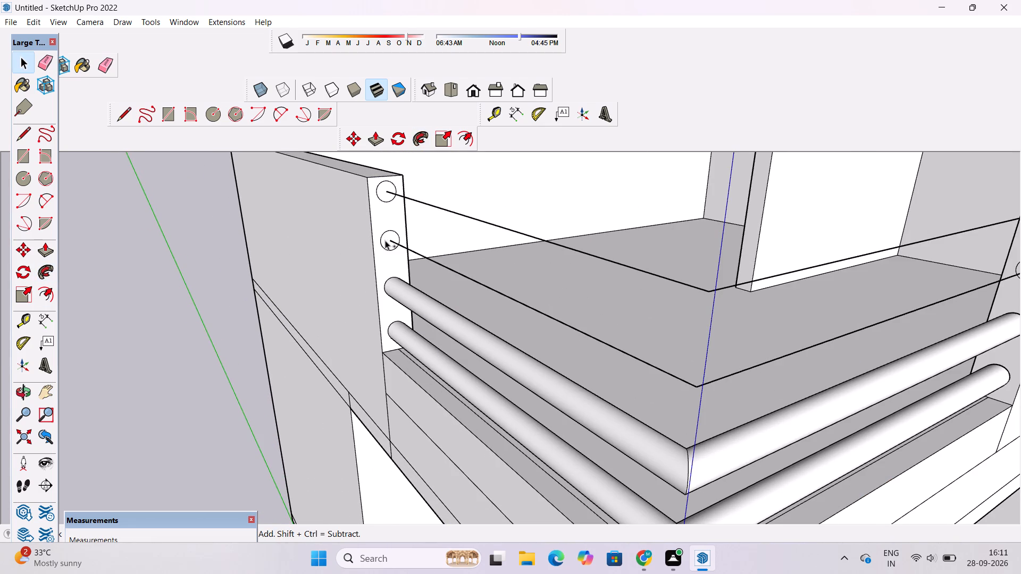
{"action": "double_click", "coordinate": [385, 240], "text": "ctrl"}
{"action": "left_click", "coordinate": [423, 256], "text": "ctrl"}
{"action": "scroll", "coordinate": [352, 236], "scroll_direction": "down", "scroll_amount": 6, "text": "ctrl"}
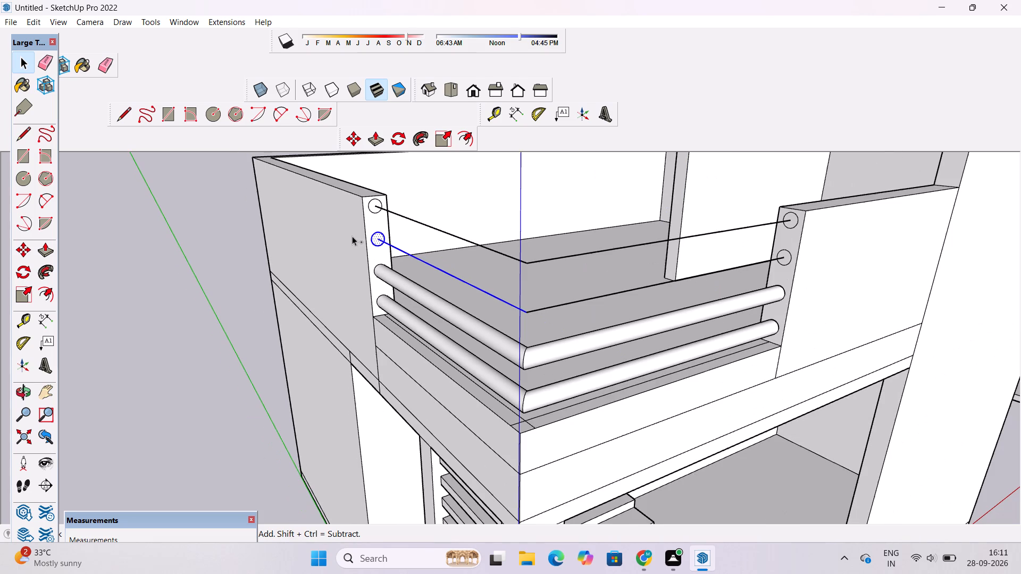
{"action": "left_click", "coordinate": [528, 284], "text": "ctrl"}
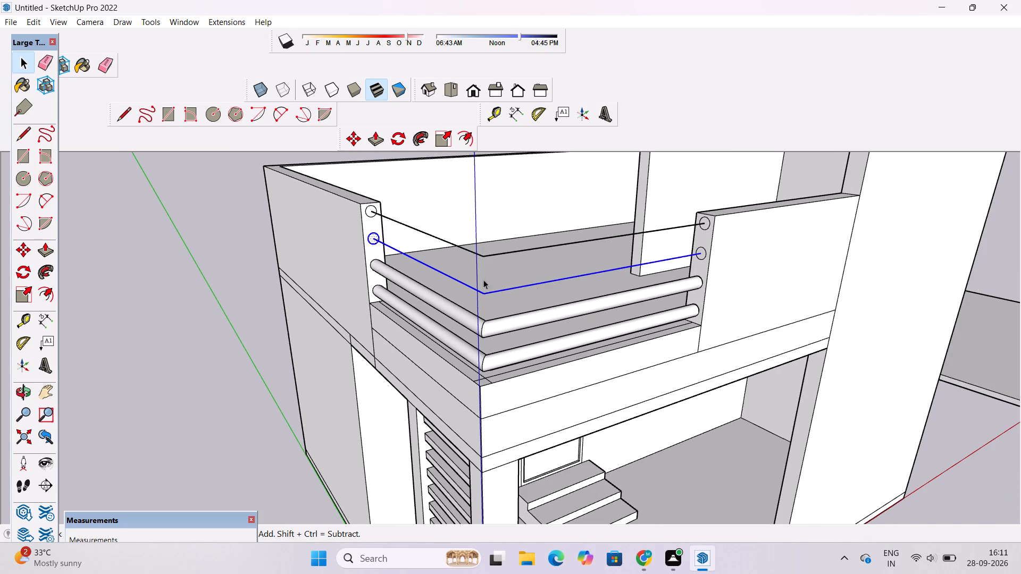
{"action": "left_click", "coordinate": [43, 270]}
{"action": "scroll", "coordinate": [376, 238], "scroll_direction": "up", "scroll_amount": 6}
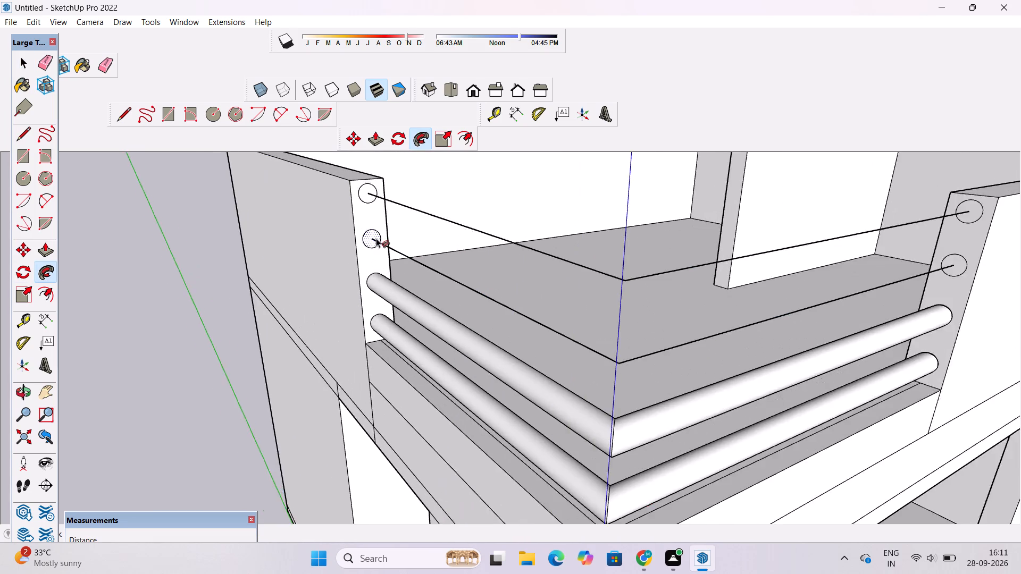
{"action": "scroll", "coordinate": [376, 238], "scroll_direction": "up", "scroll_amount": 3}
{"action": "left_click", "coordinate": [359, 243]}
{"action": "key", "text": "space"}
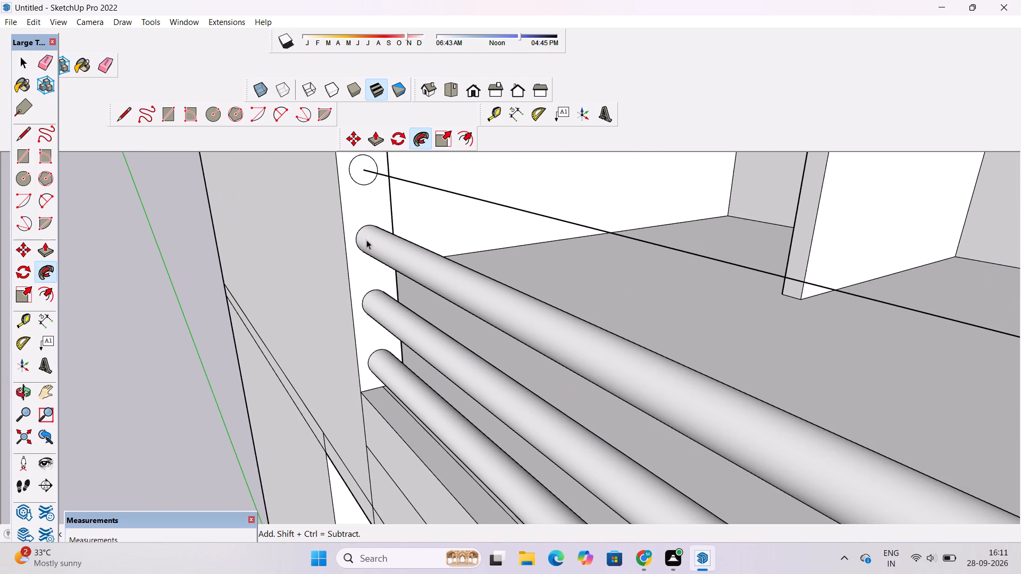
Sweep the side wall's top circle along its two-line path around the terrace corner with Follow Me.
{"action": "scroll", "coordinate": [369, 232], "scroll_direction": "down", "scroll_amount": 4}
{"action": "scroll", "coordinate": [361, 187], "scroll_direction": "up", "scroll_amount": 4}
{"action": "double_click", "coordinate": [361, 187]}
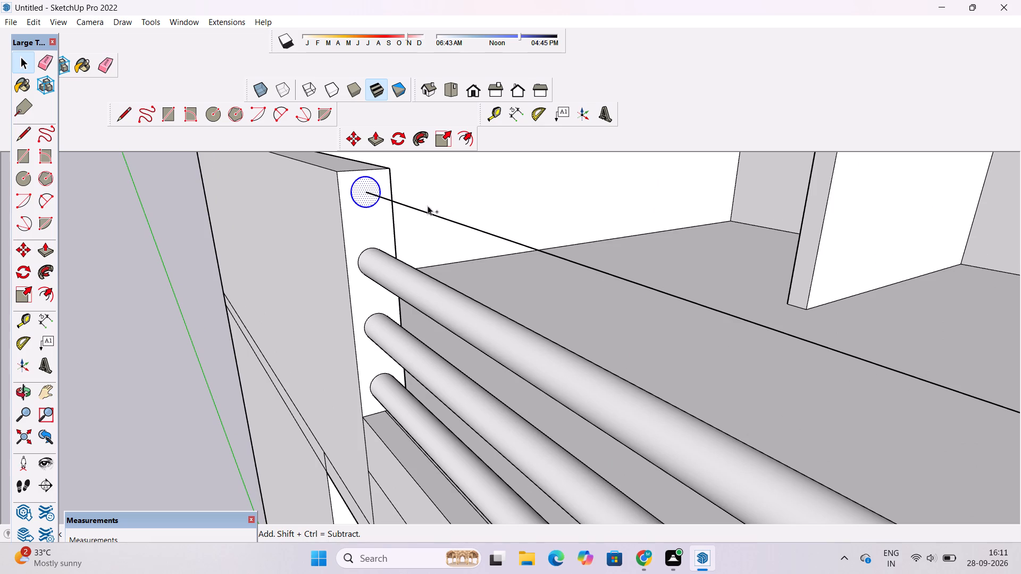
{"action": "left_click", "coordinate": [426, 212], "text": "ctrl"}
{"action": "scroll", "coordinate": [368, 204], "scroll_direction": "down", "scroll_amount": 5, "text": "ctrl"}
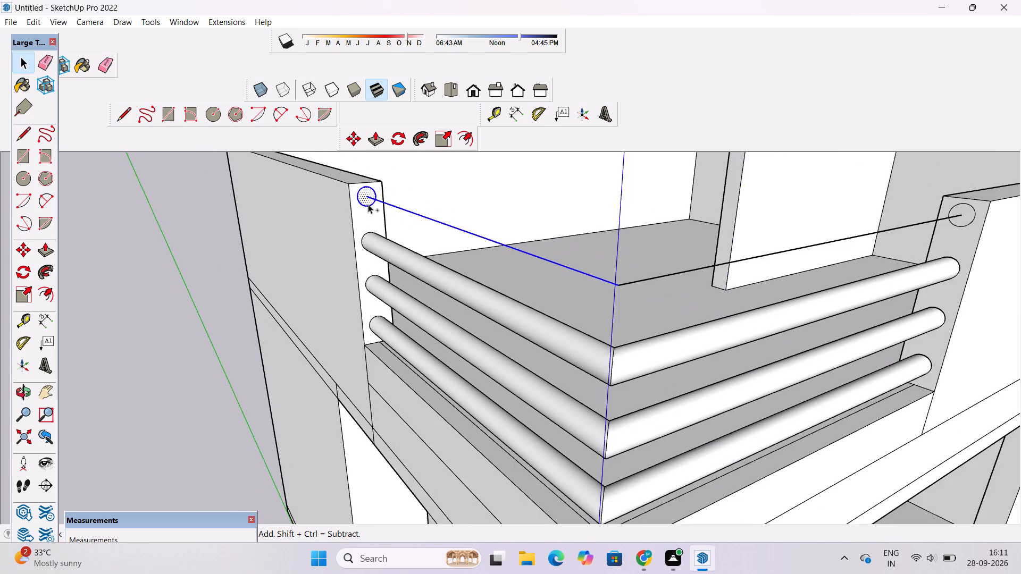
{"action": "scroll", "coordinate": [390, 223], "scroll_direction": "down", "scroll_amount": 5, "text": "ctrl"}
{"action": "scroll", "coordinate": [510, 229], "scroll_direction": "up", "scroll_amount": 5, "text": "ctrl"}
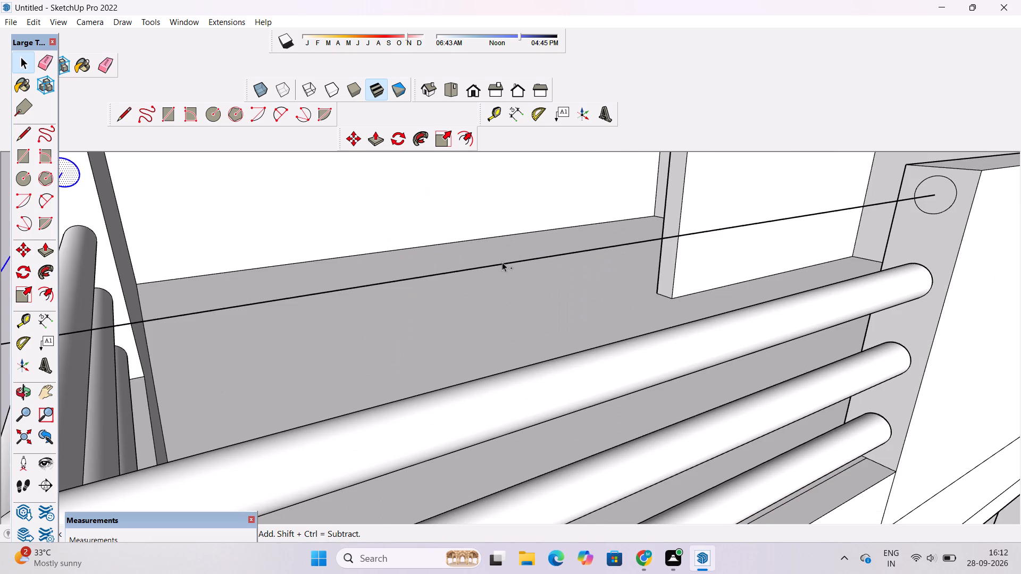
{"action": "left_click", "coordinate": [502, 264], "text": "ctrl"}
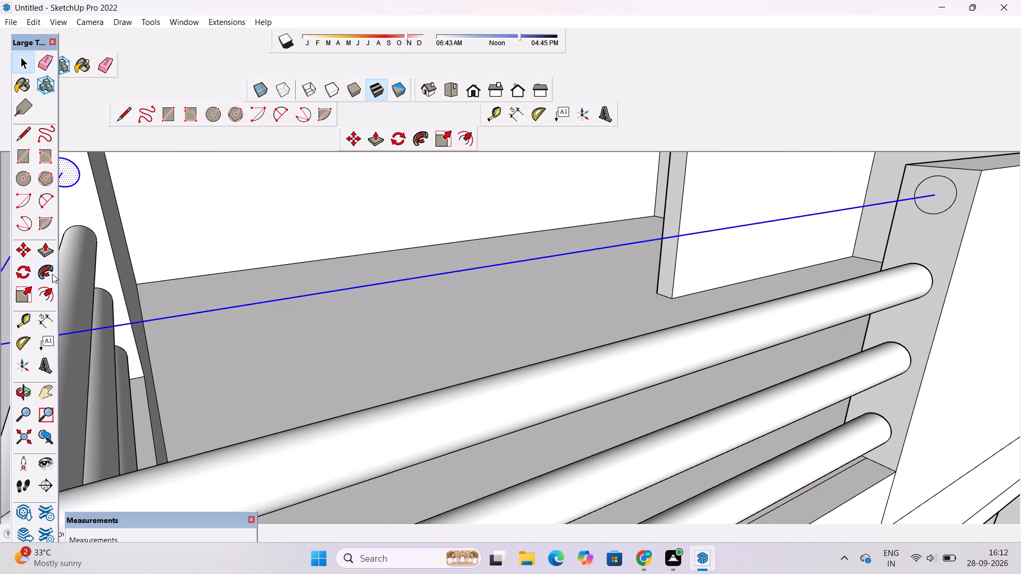
{"action": "left_click", "coordinate": [47, 271]}
{"action": "scroll", "coordinate": [476, 268], "scroll_direction": "down", "scroll_amount": 7}
{"action": "scroll", "coordinate": [173, 203], "scroll_direction": "up", "scroll_amount": 5}
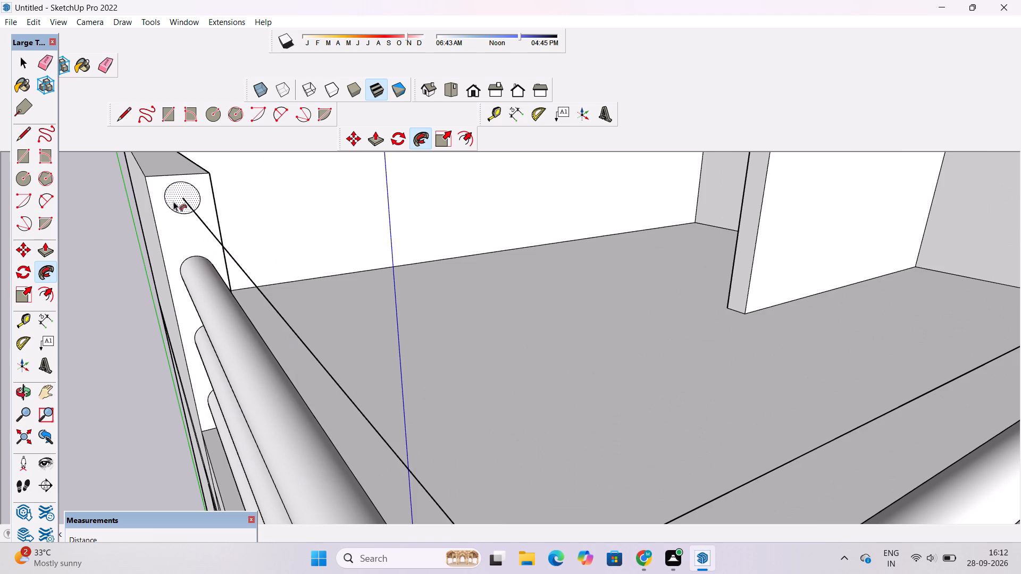
{"action": "left_click", "coordinate": [173, 201]}
{"action": "key", "text": "space"}
Examine the four railing bars and the whole house from several sides, close up and from afar.
{"action": "key", "text": "o"}
{"action": "scroll", "coordinate": [182, 210], "scroll_direction": "down", "scroll_amount": 6}
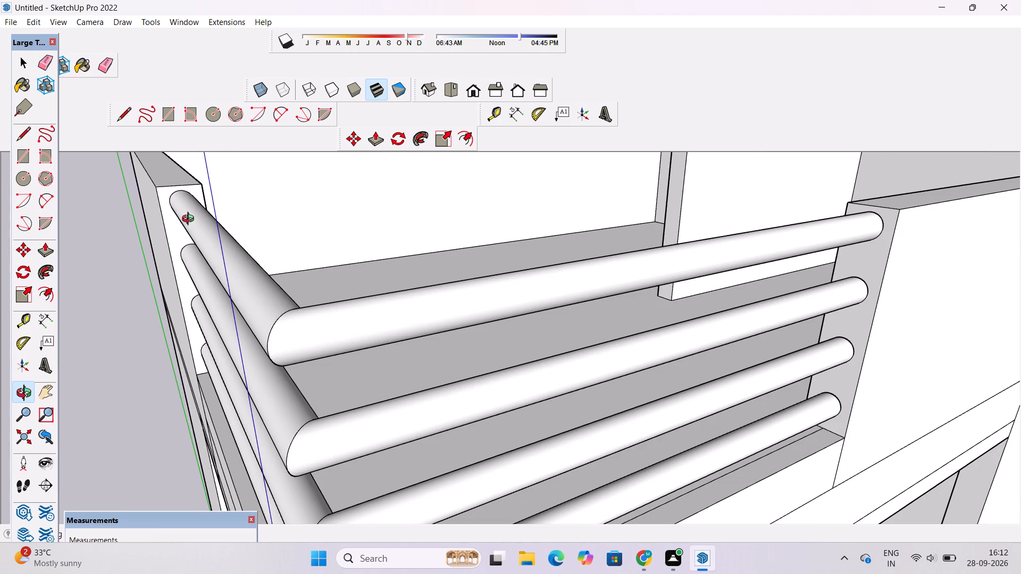
{"action": "scroll", "coordinate": [205, 240], "scroll_direction": "down", "scroll_amount": 3}
{"action": "left_click_drag", "start_coordinate": [336, 302], "coordinate": [274, 267]}
{"action": "left_click_drag", "start_coordinate": [355, 319], "coordinate": [274, 308]}
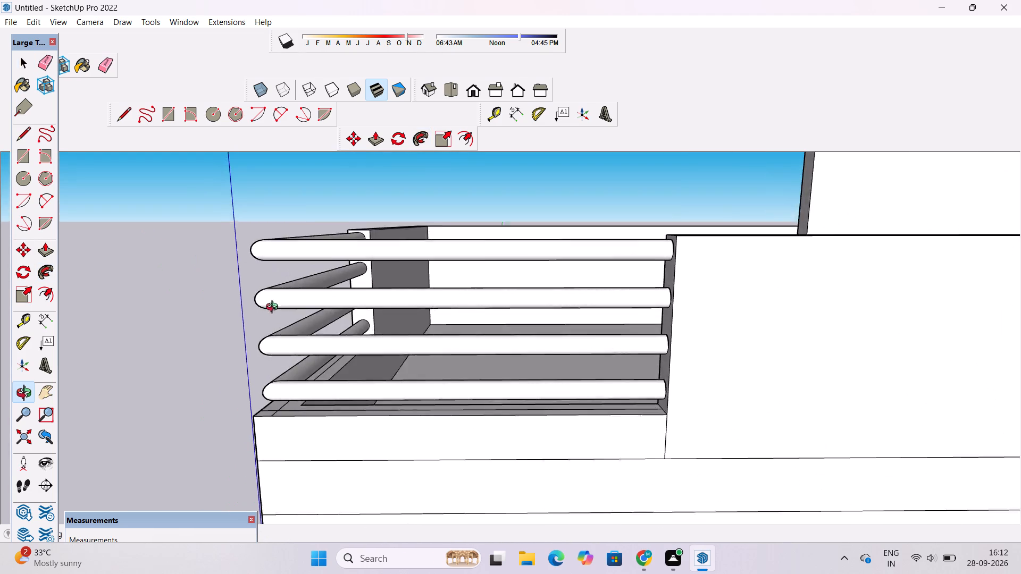
{"action": "left_click_drag", "start_coordinate": [274, 308], "coordinate": [277, 309]}
{"action": "left_click_drag", "start_coordinate": [250, 307], "coordinate": [323, 297]}
{"action": "scroll", "coordinate": [328, 292], "scroll_direction": "down", "scroll_amount": 6}
{"action": "left_click_drag", "start_coordinate": [299, 289], "coordinate": [558, 323]}
{"action": "scroll", "coordinate": [589, 305], "scroll_direction": "up", "scroll_amount": 1}
{"action": "left_click_drag", "start_coordinate": [698, 302], "coordinate": [656, 307]}
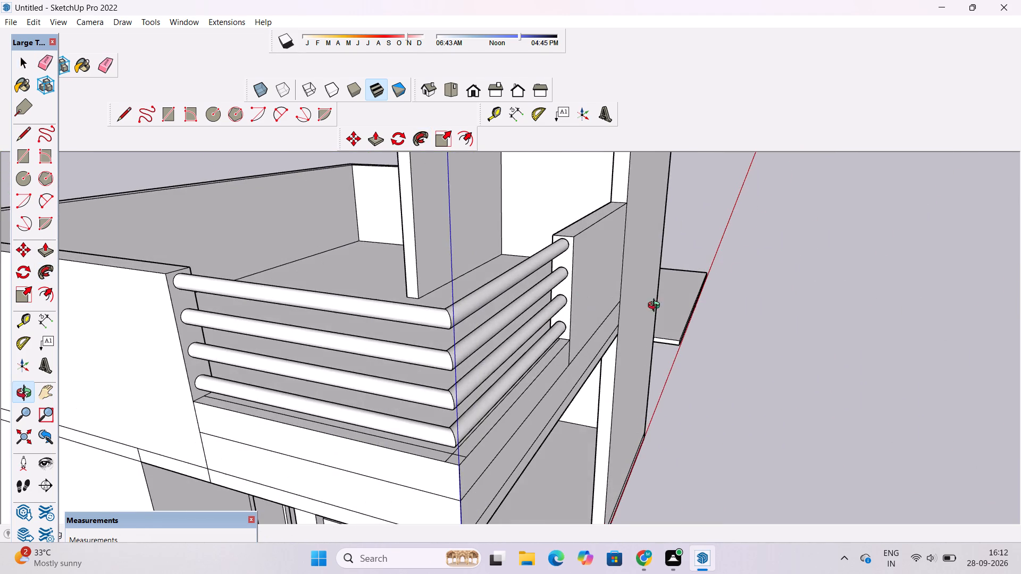
{"action": "left_click_drag", "start_coordinate": [656, 307], "coordinate": [466, 311]}
{"action": "left_click_drag", "start_coordinate": [412, 307], "coordinate": [446, 314], "text": "shift"}
{"action": "scroll", "coordinate": [388, 328], "scroll_direction": "down", "scroll_amount": 4}
{"action": "left_click_drag", "start_coordinate": [389, 346], "coordinate": [497, 266]}
{"action": "scroll", "coordinate": [386, 311], "scroll_direction": "up", "scroll_amount": 3}
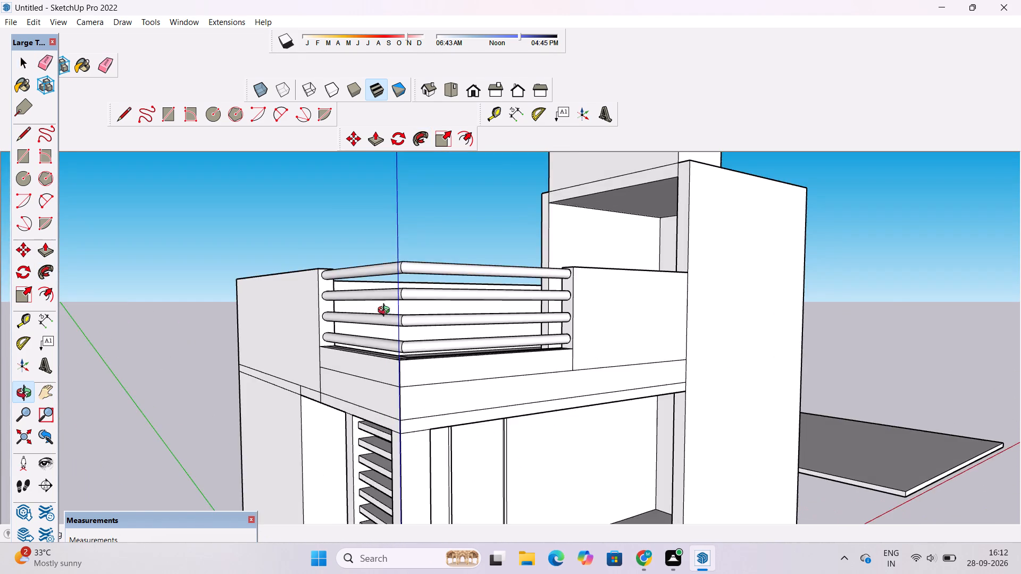
{"action": "left_click_drag", "start_coordinate": [366, 316], "coordinate": [479, 345]}
{"action": "left_click_drag", "start_coordinate": [633, 329], "coordinate": [422, 347]}
{"action": "scroll", "coordinate": [454, 303], "scroll_direction": "down", "scroll_amount": 5}
{"action": "left_click_drag", "start_coordinate": [451, 305], "coordinate": [426, 389]}
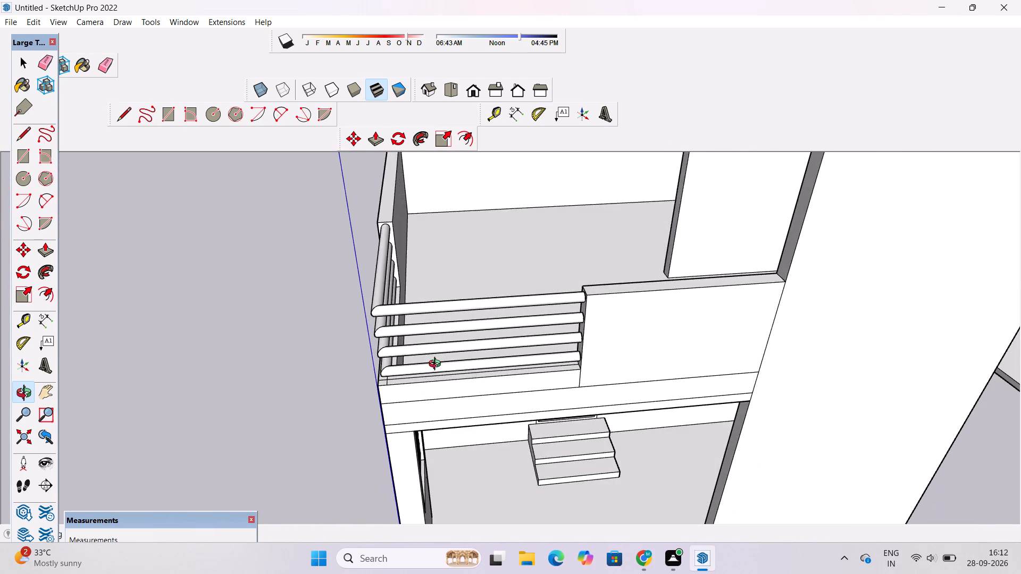
{"action": "scroll", "coordinate": [437, 365], "scroll_direction": "up", "scroll_amount": 2}
{"action": "left_click_drag", "start_coordinate": [472, 365], "coordinate": [408, 369], "text": "shift"}
{"action": "left_click_drag", "start_coordinate": [365, 372], "coordinate": [693, 272]}
{"action": "scroll", "coordinate": [678, 306], "scroll_direction": "down", "scroll_amount": 5}
{"action": "left_click_drag", "start_coordinate": [736, 307], "coordinate": [646, 336]}
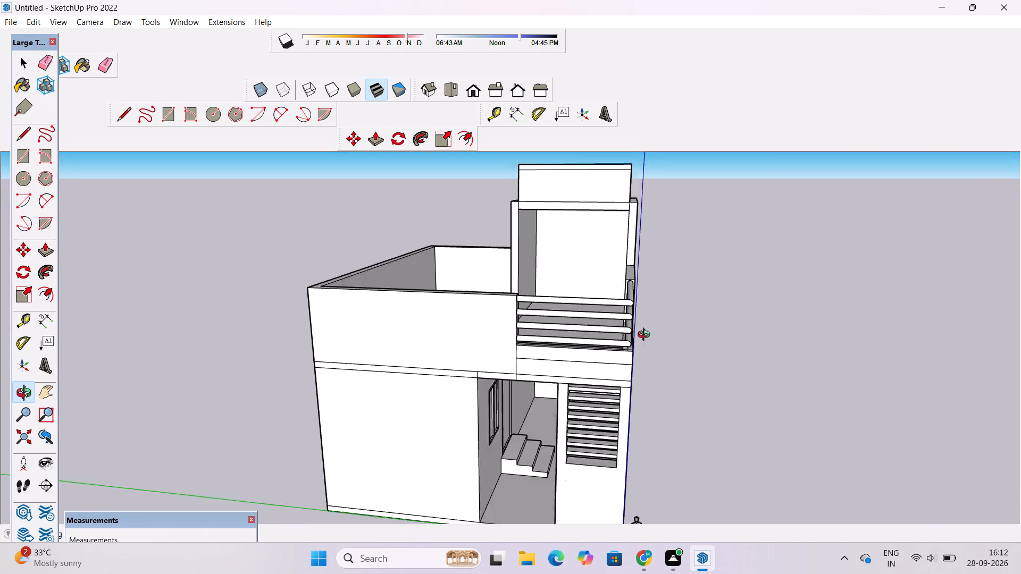
{"action": "left_click_drag", "start_coordinate": [646, 336], "coordinate": [461, 337]}
{"action": "scroll", "coordinate": [481, 355], "scroll_direction": "up", "scroll_amount": 4}
{"action": "left_click_drag", "start_coordinate": [514, 370], "coordinate": [453, 295]}
{"action": "left_click_drag", "start_coordinate": [574, 316], "coordinate": [378, 298]}
{"action": "scroll", "coordinate": [372, 297], "scroll_direction": "down", "scroll_amount": 3}
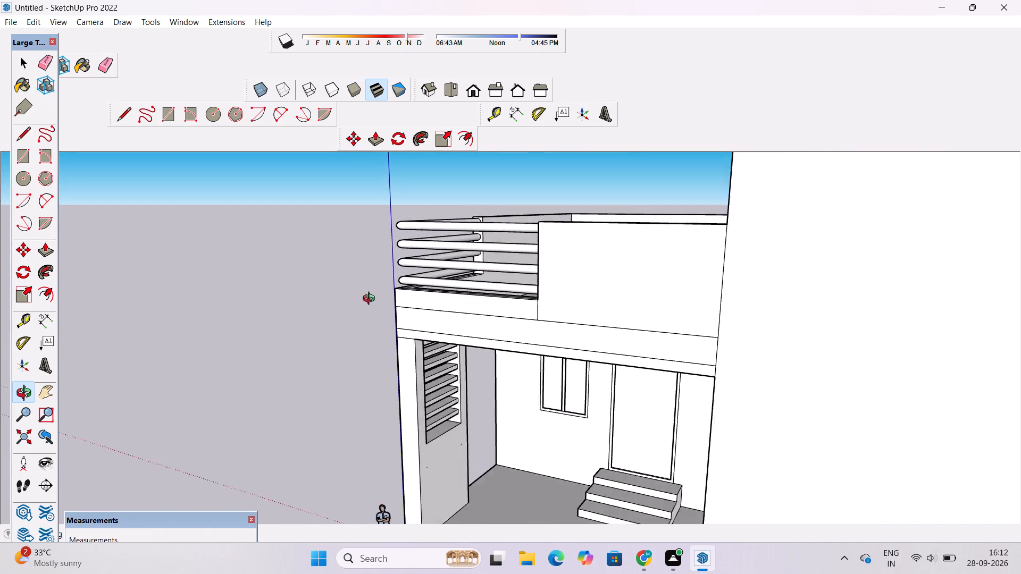
{"action": "scroll", "coordinate": [371, 300], "scroll_direction": "down", "scroll_amount": 3}
{"action": "left_click_drag", "start_coordinate": [372, 310], "coordinate": [467, 344]}
{"action": "left_click_drag", "start_coordinate": [430, 345], "coordinate": [481, 323]}
{"action": "scroll", "coordinate": [472, 323], "scroll_direction": "down", "scroll_amount": 5}
{"action": "left_click_drag", "start_coordinate": [443, 324], "coordinate": [650, 324]}
{"action": "left_click_drag", "start_coordinate": [650, 317], "coordinate": [615, 326]}
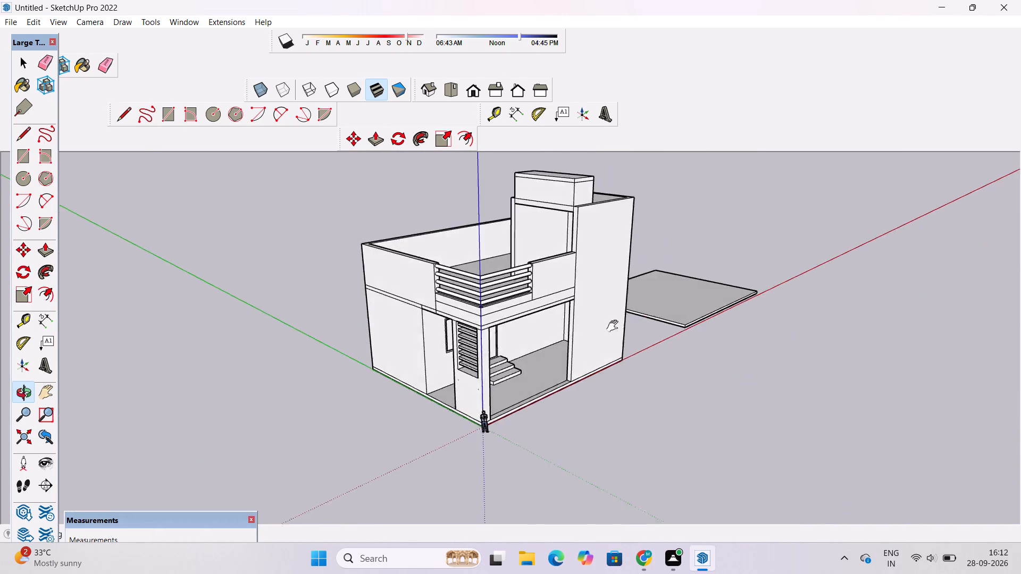
{"action": "left_click_drag", "start_coordinate": [615, 326], "coordinate": [530, 348]}
{"action": "left_click_drag", "start_coordinate": [528, 362], "coordinate": [367, 376]}
Move the flat slab beside the house farther away from it, roughly along the red axis.
{"action": "key", "text": "space"}
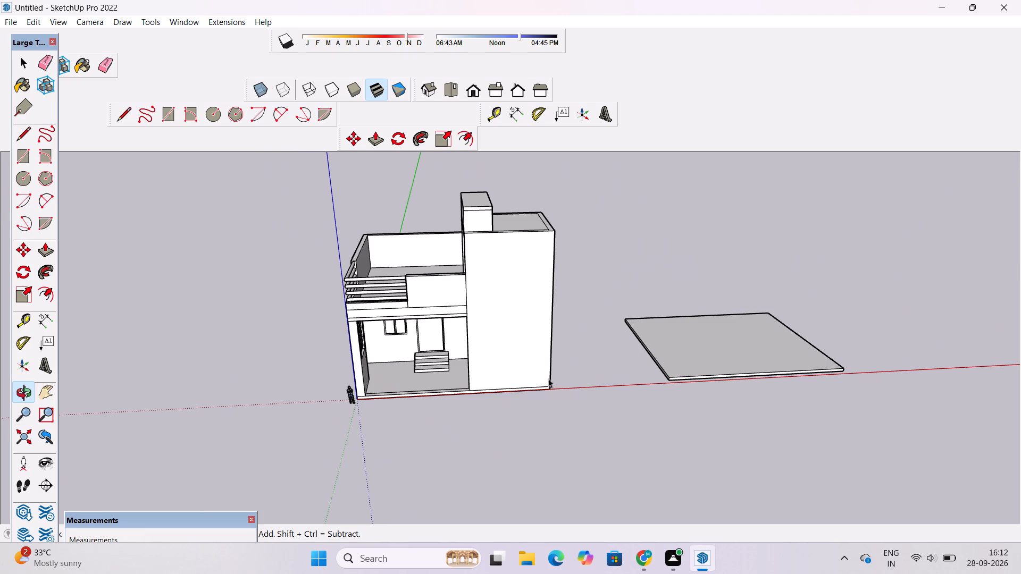
{"action": "double_click", "coordinate": [743, 345]}
{"action": "left_click", "coordinate": [734, 240]}
{"action": "left_click", "coordinate": [746, 379]}
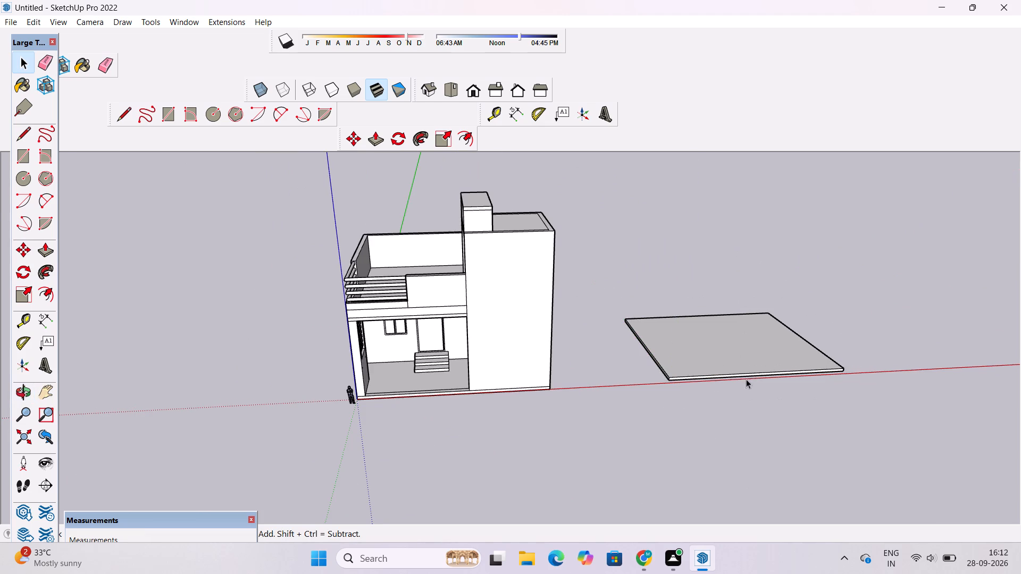
{"action": "left_click", "coordinate": [715, 357]}
{"action": "key", "text": "o"}
{"action": "left_click_drag", "start_coordinate": [720, 365], "coordinate": [512, 351], "text": "shift"}
{"action": "scroll", "coordinate": [602, 345], "scroll_direction": "up", "scroll_amount": 3}
{"action": "left_click_drag", "start_coordinate": [607, 346], "coordinate": [474, 346], "text": "shift"}
{"action": "key", "text": "space"}
{"action": "type", "text": "m"}
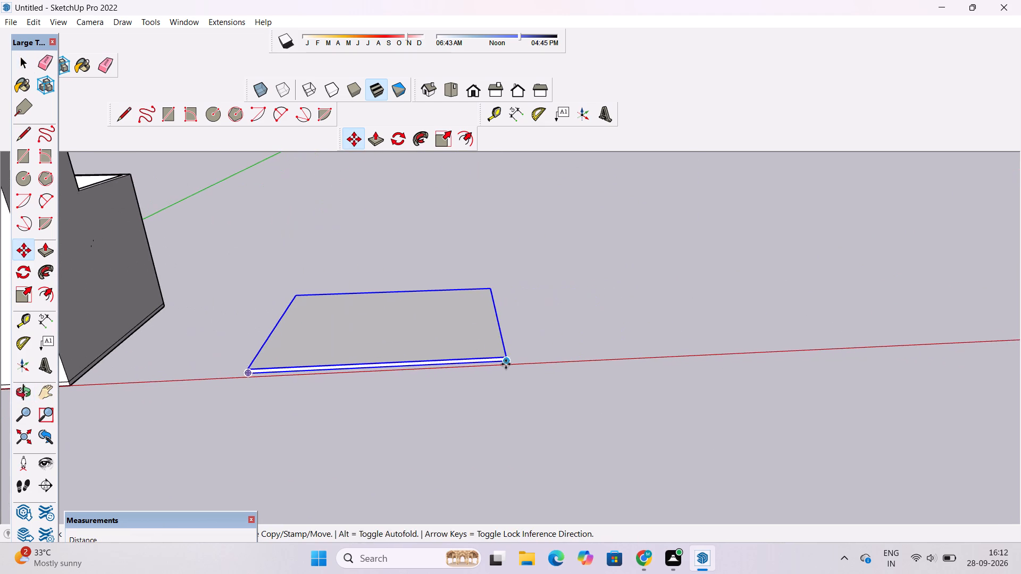
{"action": "scroll", "coordinate": [506, 364], "scroll_direction": "up", "scroll_amount": 7}
{"action": "left_click_drag", "start_coordinate": [505, 358], "coordinate": [534, 358]}
{"action": "scroll", "coordinate": [630, 356], "scroll_direction": "down", "scroll_amount": 7}
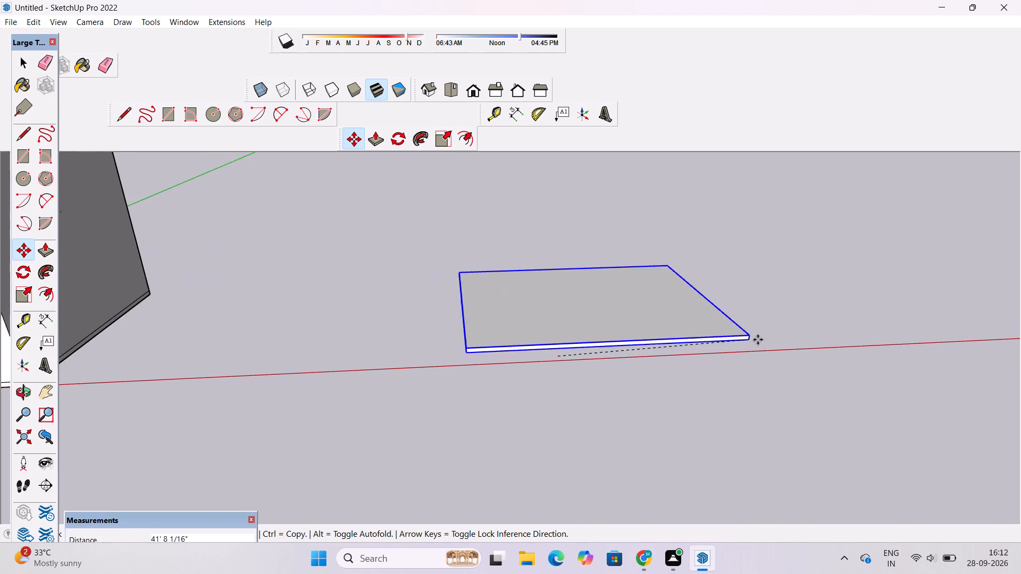
{"action": "scroll", "coordinate": [759, 343], "scroll_direction": "down", "scroll_amount": 6}
{"action": "left_click", "coordinate": [847, 338]}
{"action": "key", "text": "space"}
Examine the house's front, including the terrace corner, the porch and the entrance steps below the door.
{"action": "scroll", "coordinate": [572, 345], "scroll_direction": "down", "scroll_amount": 6}
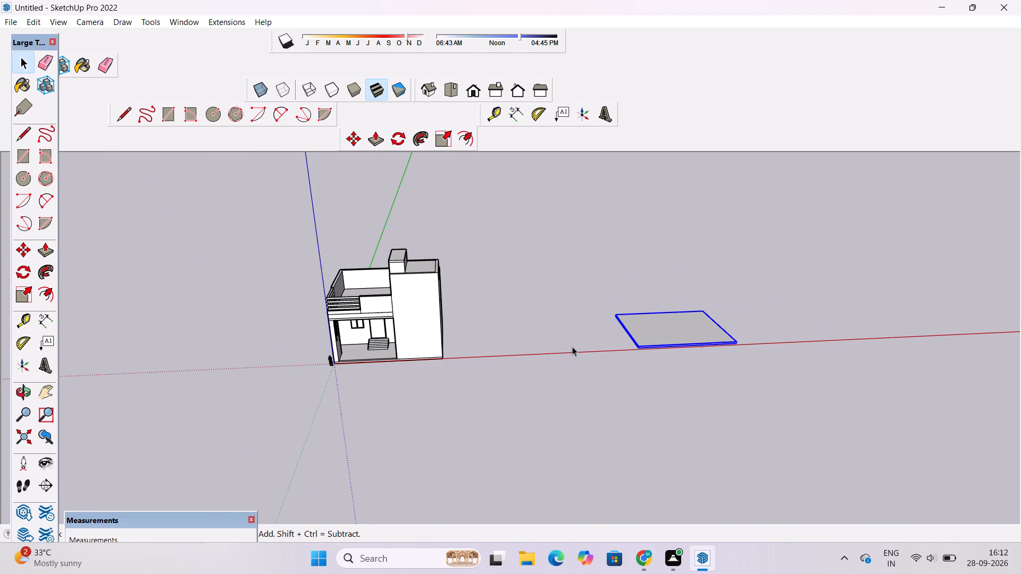
{"action": "key", "text": "o"}
{"action": "left_click_drag", "start_coordinate": [464, 361], "coordinate": [617, 370], "text": "shift"}
{"action": "scroll", "coordinate": [584, 366], "scroll_direction": "up", "scroll_amount": 4}
{"action": "left_click_drag", "start_coordinate": [530, 381], "coordinate": [681, 391]}
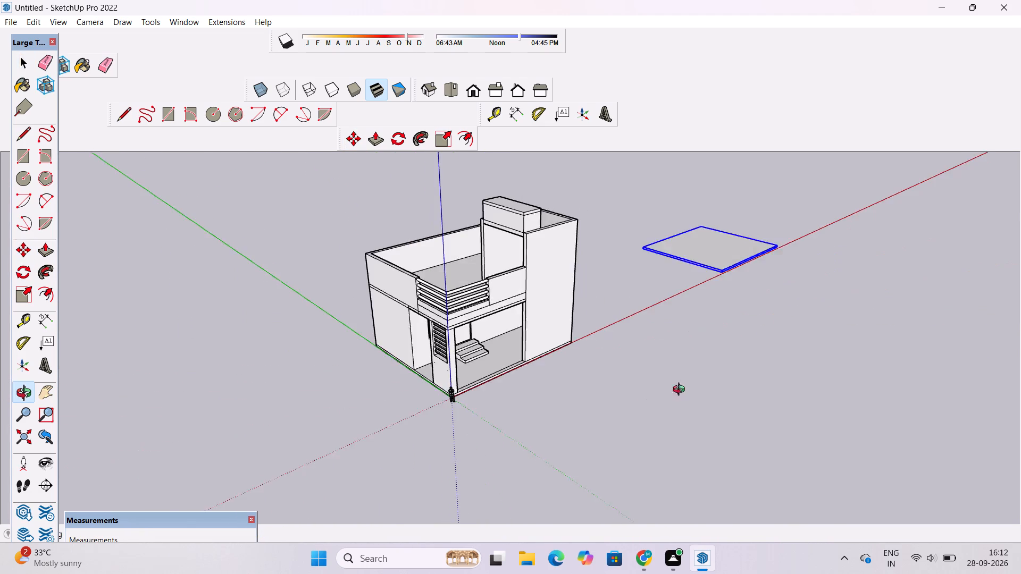
{"action": "left_click_drag", "start_coordinate": [681, 391], "coordinate": [681, 392]}
{"action": "scroll", "coordinate": [590, 386], "scroll_direction": "up", "scroll_amount": 4}
{"action": "left_click_drag", "start_coordinate": [597, 379], "coordinate": [423, 374]}
{"action": "left_click_drag", "start_coordinate": [443, 361], "coordinate": [411, 406]}
{"action": "scroll", "coordinate": [468, 361], "scroll_direction": "up", "scroll_amount": 4, "text": "shift"}
{"action": "left_click_drag", "start_coordinate": [465, 386], "coordinate": [518, 288]}
{"action": "scroll", "coordinate": [481, 331], "scroll_direction": "down", "scroll_amount": 3}
{"action": "left_click_drag", "start_coordinate": [462, 337], "coordinate": [501, 385], "text": "shift"}
{"action": "scroll", "coordinate": [482, 393], "scroll_direction": "up", "scroll_amount": 4}
{"action": "left_click_drag", "start_coordinate": [461, 391], "coordinate": [618, 357]}
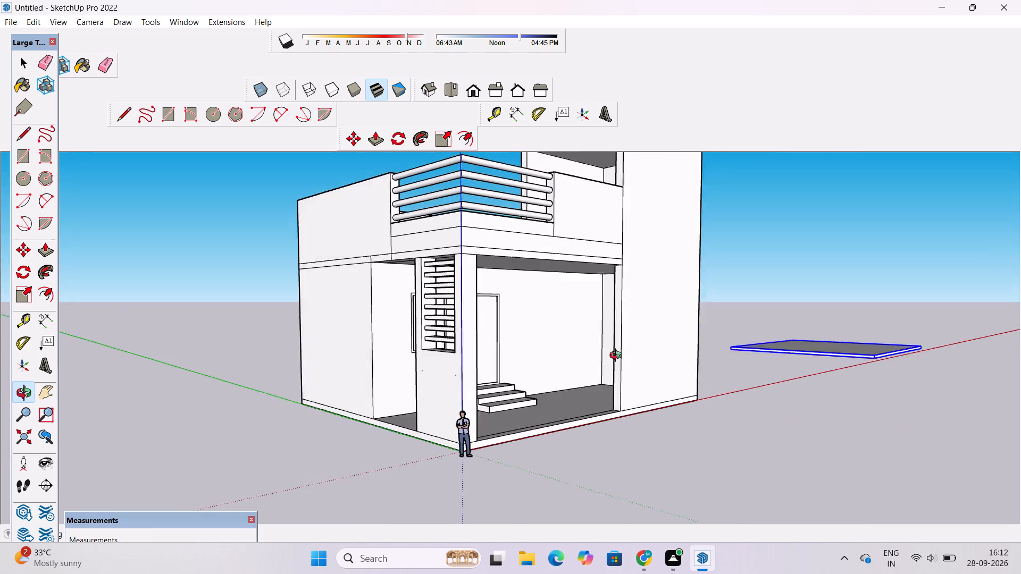
{"action": "left_click_drag", "start_coordinate": [618, 357], "coordinate": [624, 351]}
{"action": "scroll", "coordinate": [619, 351], "scroll_direction": "up", "scroll_amount": 4}
{"action": "left_click_drag", "start_coordinate": [609, 354], "coordinate": [528, 374]}
{"action": "scroll", "coordinate": [523, 374], "scroll_direction": "down", "scroll_amount": 5}
{"action": "left_click_drag", "start_coordinate": [523, 374], "coordinate": [489, 406]}
{"action": "scroll", "coordinate": [468, 406], "scroll_direction": "up", "scroll_amount": 8}
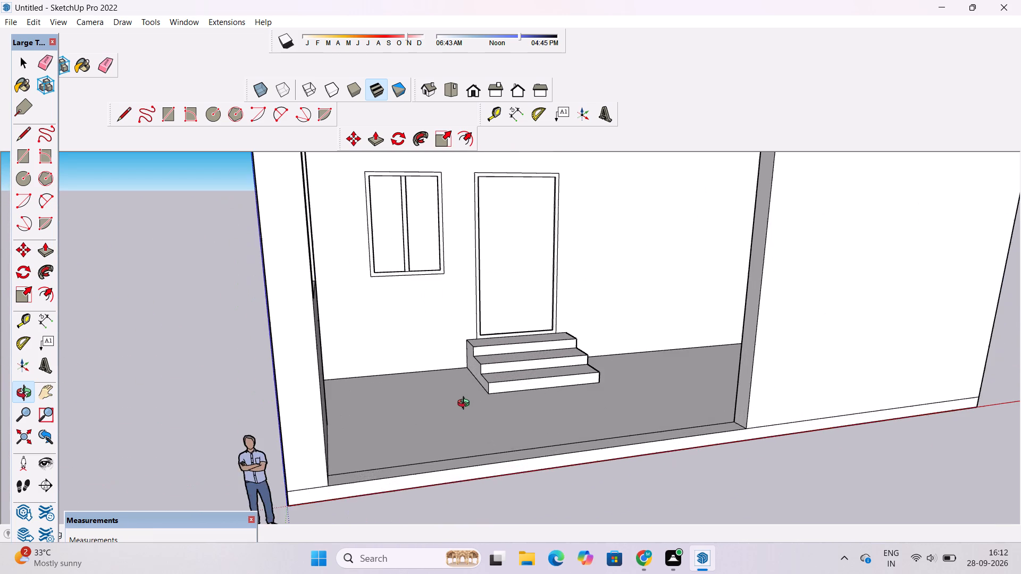
{"action": "left_click_drag", "start_coordinate": [449, 403], "coordinate": [486, 407]}
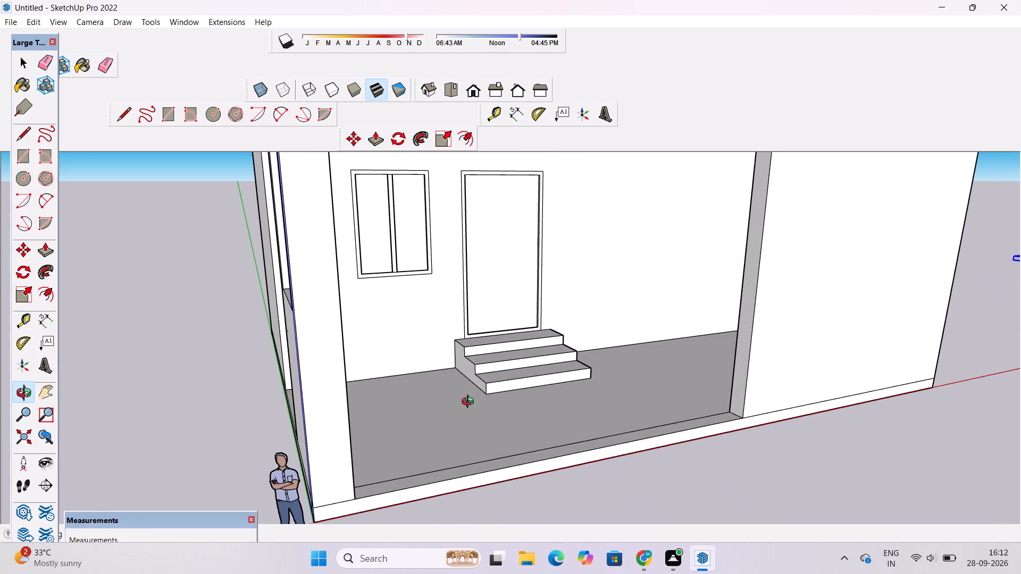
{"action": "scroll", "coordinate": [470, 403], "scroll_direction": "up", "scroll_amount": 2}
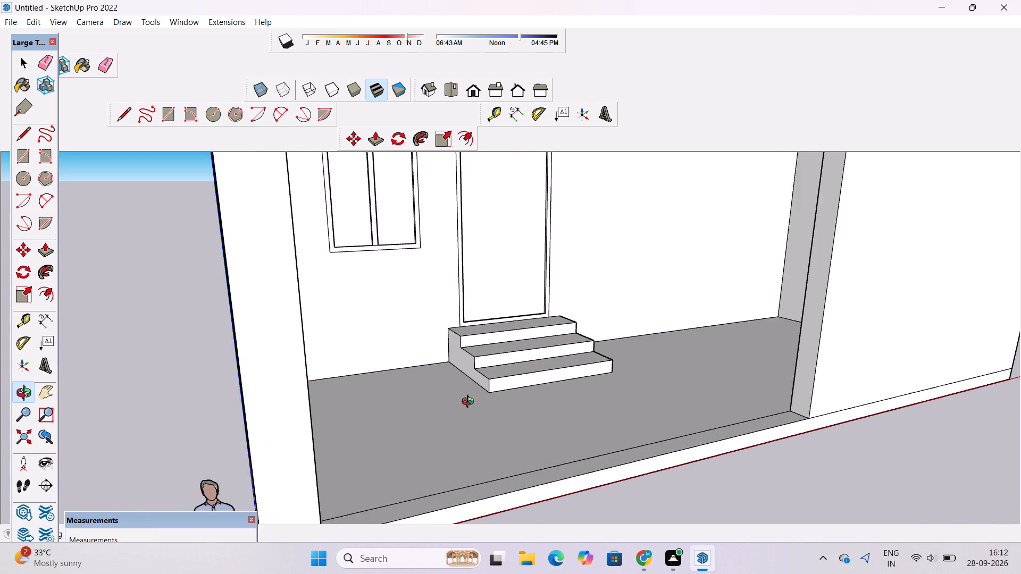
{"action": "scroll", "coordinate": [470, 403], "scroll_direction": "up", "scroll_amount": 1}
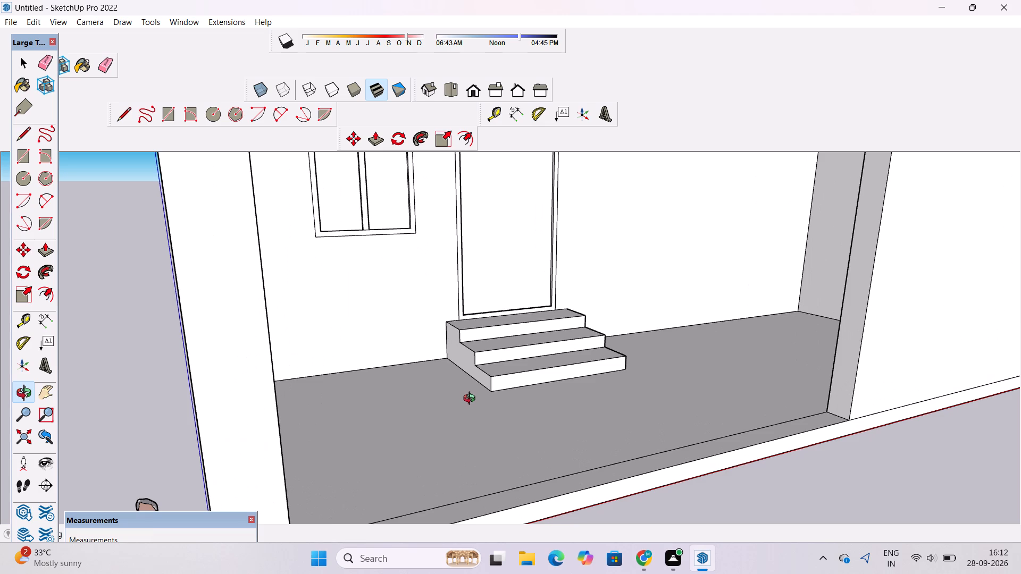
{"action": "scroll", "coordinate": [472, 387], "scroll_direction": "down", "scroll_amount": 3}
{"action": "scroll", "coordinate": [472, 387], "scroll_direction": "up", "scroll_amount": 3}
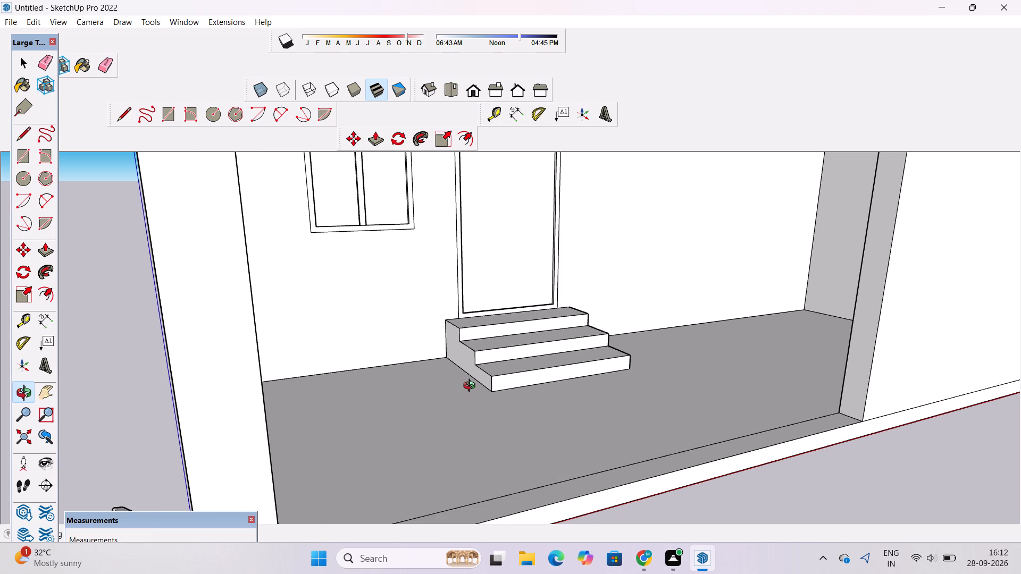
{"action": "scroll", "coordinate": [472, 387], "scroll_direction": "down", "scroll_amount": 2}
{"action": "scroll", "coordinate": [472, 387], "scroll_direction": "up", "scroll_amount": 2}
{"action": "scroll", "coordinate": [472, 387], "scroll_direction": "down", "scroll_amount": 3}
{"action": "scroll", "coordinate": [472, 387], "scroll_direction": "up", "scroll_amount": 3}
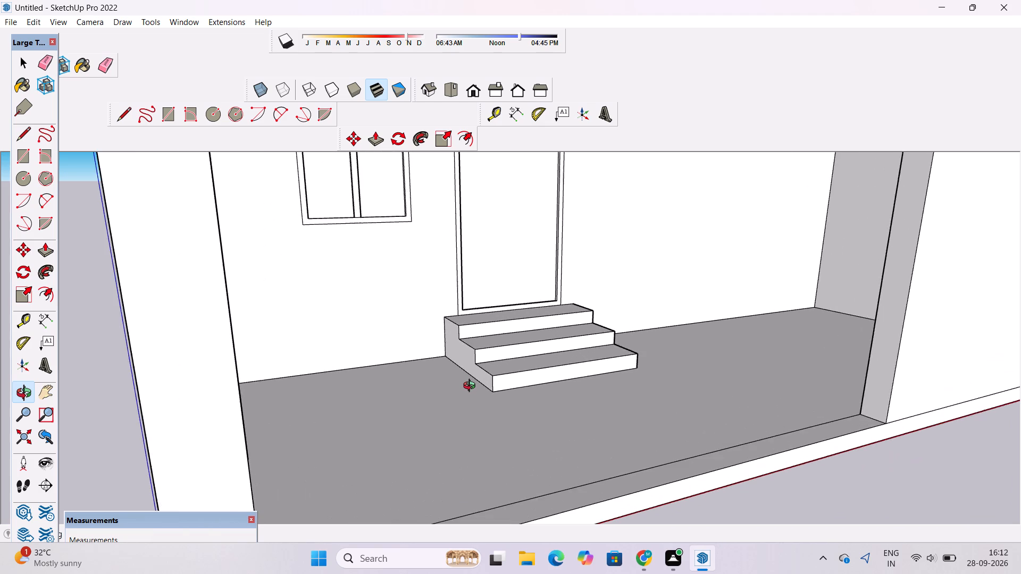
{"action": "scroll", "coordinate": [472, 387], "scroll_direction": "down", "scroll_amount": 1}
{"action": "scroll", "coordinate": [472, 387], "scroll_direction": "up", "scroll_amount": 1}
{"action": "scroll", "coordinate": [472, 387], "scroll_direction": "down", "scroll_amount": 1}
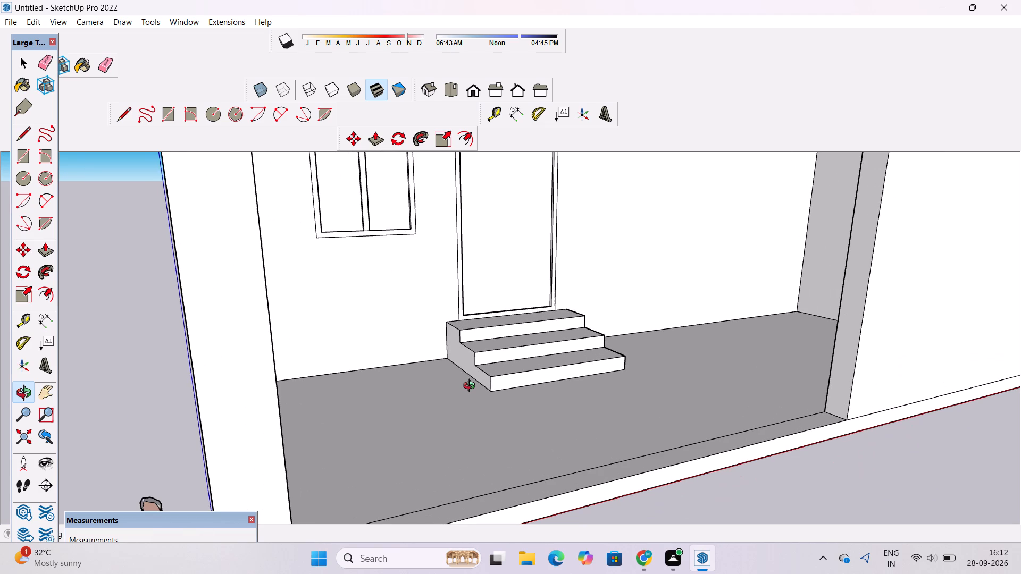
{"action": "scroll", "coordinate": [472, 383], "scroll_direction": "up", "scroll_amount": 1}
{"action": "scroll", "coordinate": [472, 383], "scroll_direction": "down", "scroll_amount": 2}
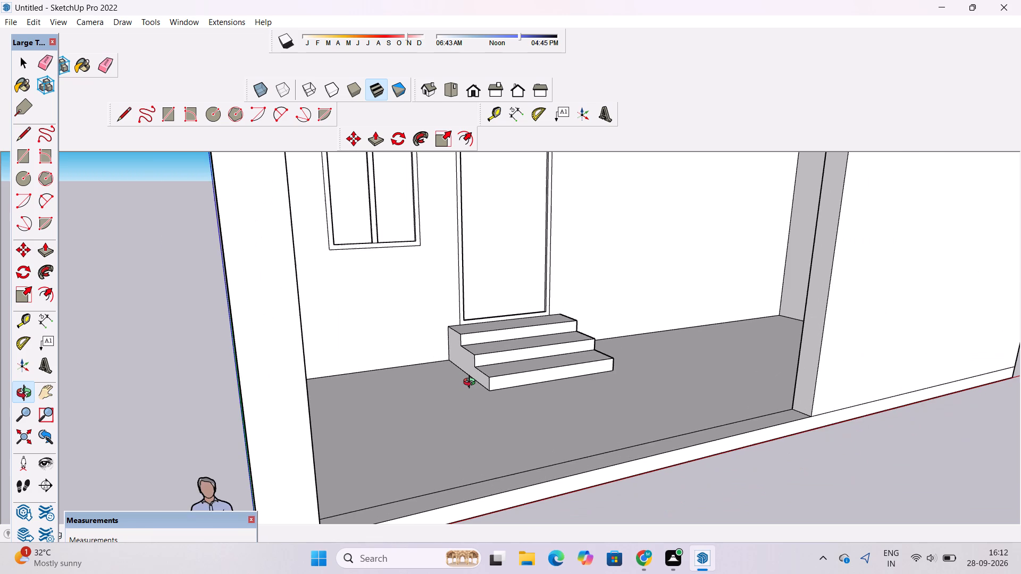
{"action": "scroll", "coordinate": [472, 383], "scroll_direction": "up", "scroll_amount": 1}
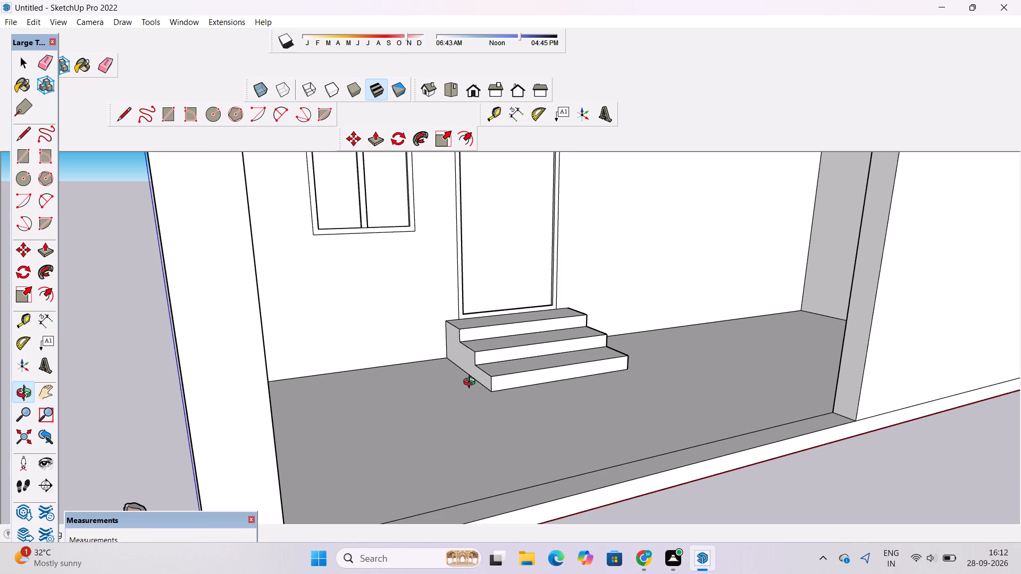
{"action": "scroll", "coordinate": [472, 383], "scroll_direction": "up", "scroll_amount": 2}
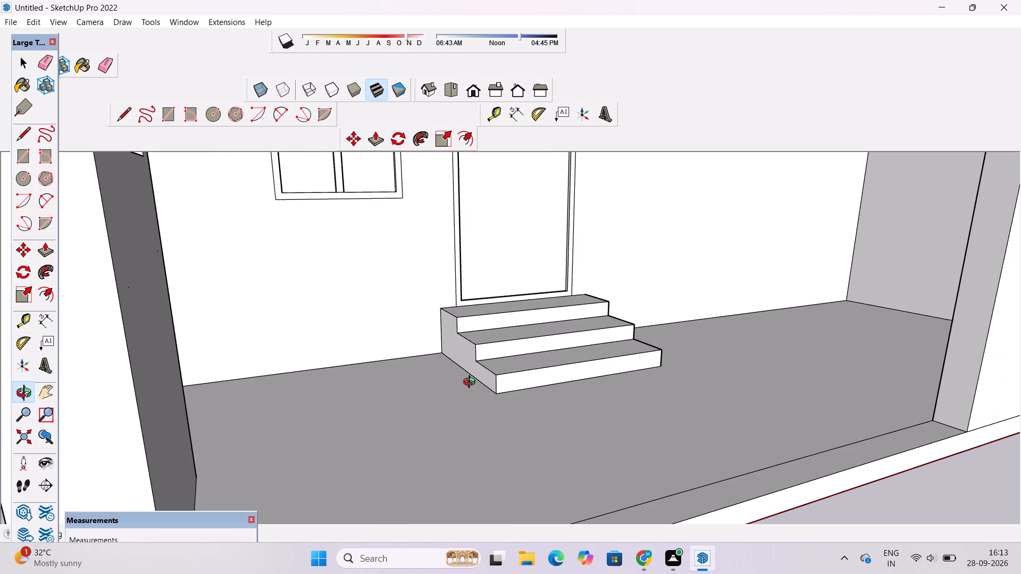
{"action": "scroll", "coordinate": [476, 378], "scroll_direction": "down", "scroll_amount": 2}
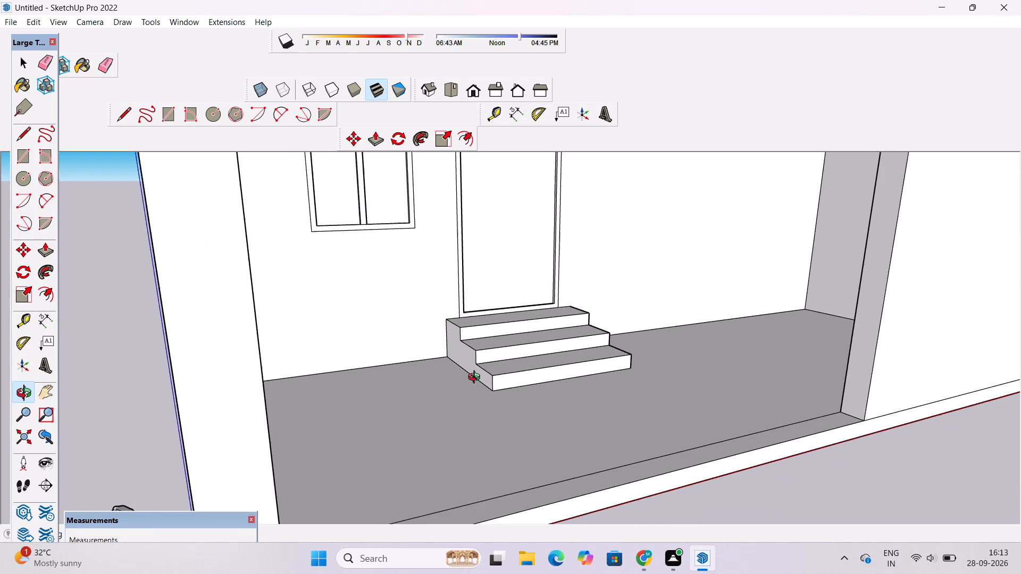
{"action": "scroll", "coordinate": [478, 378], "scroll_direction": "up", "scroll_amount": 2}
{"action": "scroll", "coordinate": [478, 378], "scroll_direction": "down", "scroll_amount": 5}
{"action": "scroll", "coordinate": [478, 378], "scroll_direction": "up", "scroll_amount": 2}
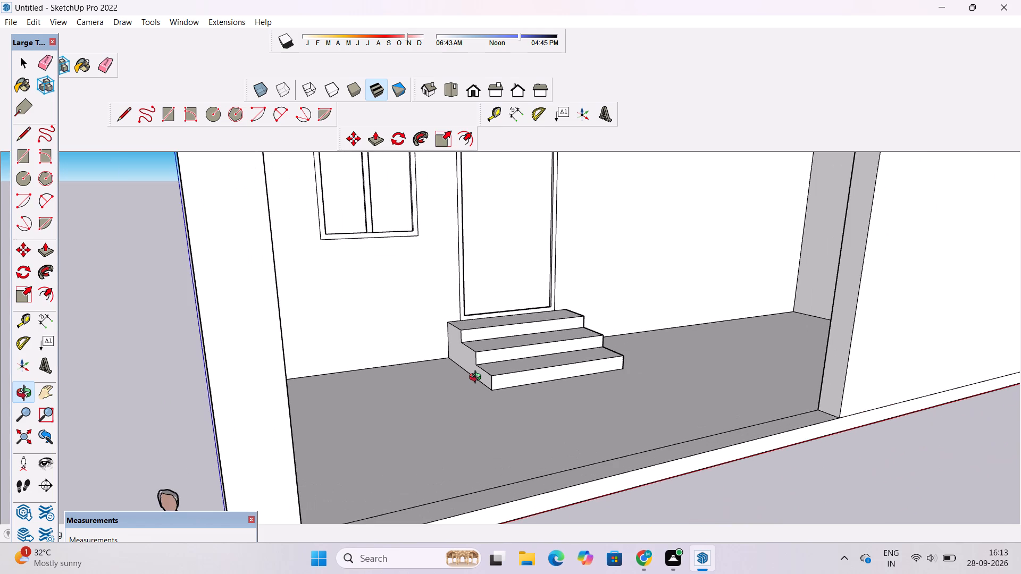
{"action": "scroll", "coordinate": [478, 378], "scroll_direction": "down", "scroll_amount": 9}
Examine the porch front, the terrace and the roof of the tall block with its small raised box.
{"action": "left_click_drag", "start_coordinate": [520, 379], "coordinate": [413, 372]}
{"action": "left_click_drag", "start_coordinate": [427, 359], "coordinate": [369, 415], "text": "shift"}
{"action": "scroll", "coordinate": [369, 413], "scroll_direction": "up", "scroll_amount": 1}
{"action": "left_click_drag", "start_coordinate": [396, 401], "coordinate": [364, 358]}
{"action": "scroll", "coordinate": [406, 393], "scroll_direction": "up", "scroll_amount": 4}
{"action": "left_click_drag", "start_coordinate": [405, 429], "coordinate": [541, 449]}
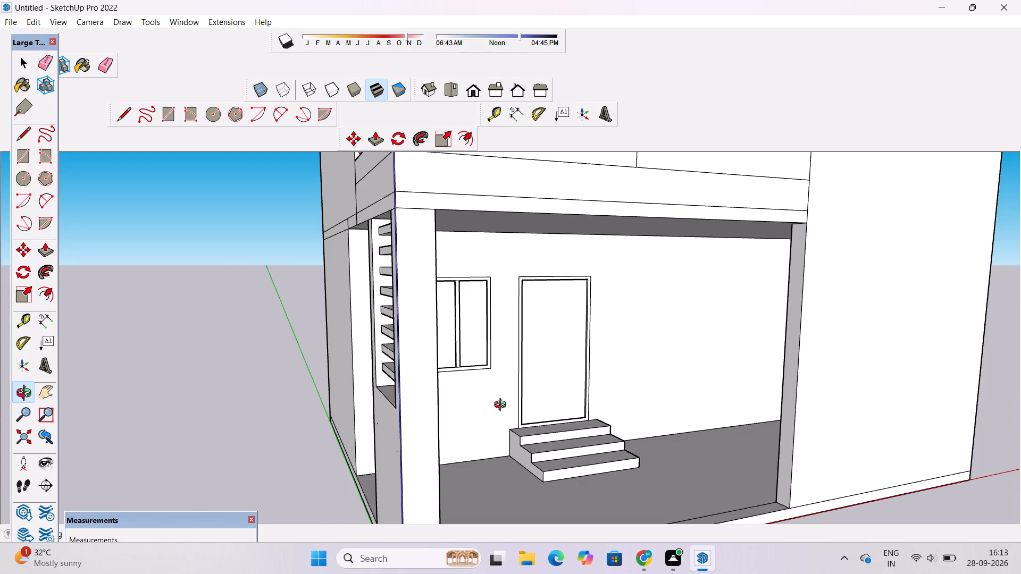
{"action": "scroll", "coordinate": [503, 406], "scroll_direction": "down", "scroll_amount": 3}
{"action": "left_click_drag", "start_coordinate": [522, 389], "coordinate": [502, 407], "text": "shift"}
{"action": "left_click_drag", "start_coordinate": [529, 400], "coordinate": [401, 428], "text": "shift"}
{"action": "scroll", "coordinate": [410, 408], "scroll_direction": "down", "scroll_amount": 6}
{"action": "left_click_drag", "start_coordinate": [547, 334], "coordinate": [435, 383]}
{"action": "scroll", "coordinate": [545, 218], "scroll_direction": "up", "scroll_amount": 5}
{"action": "left_click_drag", "start_coordinate": [513, 278], "coordinate": [492, 327], "text": "shift"}
{"action": "scroll", "coordinate": [473, 343], "scroll_direction": "down", "scroll_amount": 3}
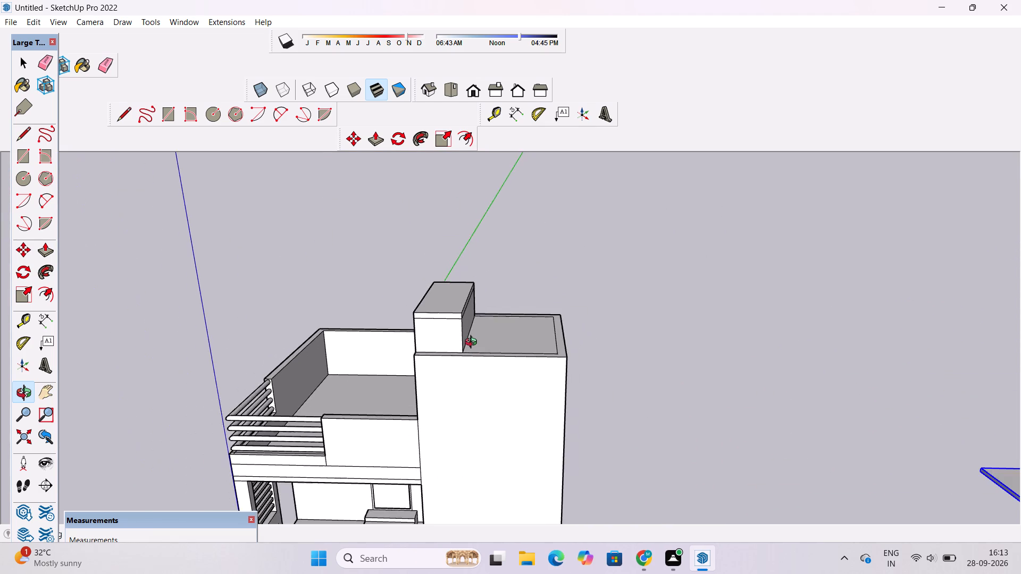
{"action": "left_click_drag", "start_coordinate": [474, 367], "coordinate": [474, 394]}
{"action": "scroll", "coordinate": [476, 372], "scroll_direction": "up", "scroll_amount": 4}
{"action": "left_click_drag", "start_coordinate": [476, 367], "coordinate": [476, 348], "text": "shift"}
{"action": "scroll", "coordinate": [473, 348], "scroll_direction": "up", "scroll_amount": 2}
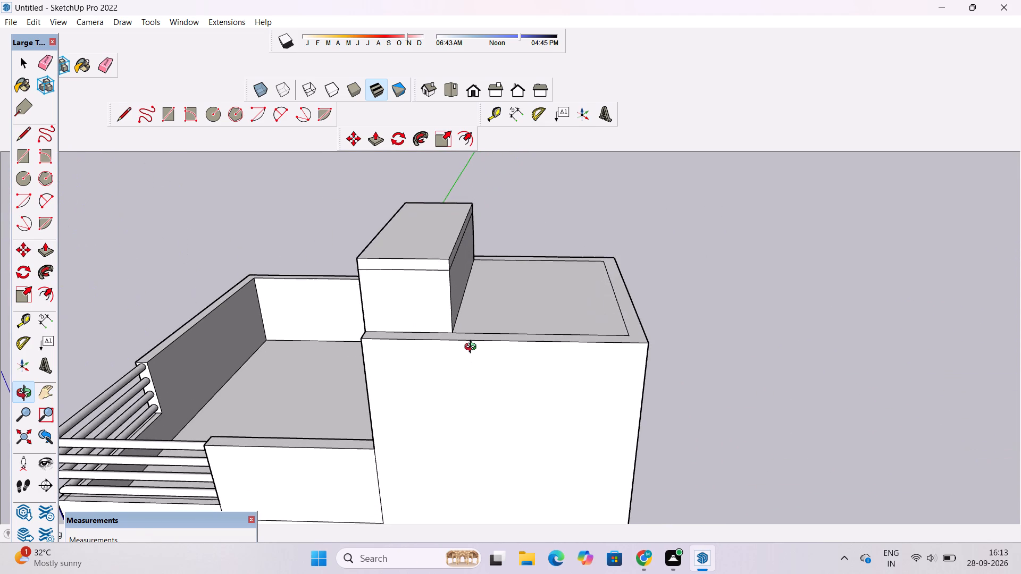
Examine the tall block's roof, the terrace with its railing and parapet, and the porch front from several angles.
{"action": "left_click_drag", "start_coordinate": [474, 360], "coordinate": [479, 381]}
{"action": "scroll", "coordinate": [432, 357], "scroll_direction": "up", "scroll_amount": 4}
{"action": "left_click_drag", "start_coordinate": [443, 365], "coordinate": [443, 349]}
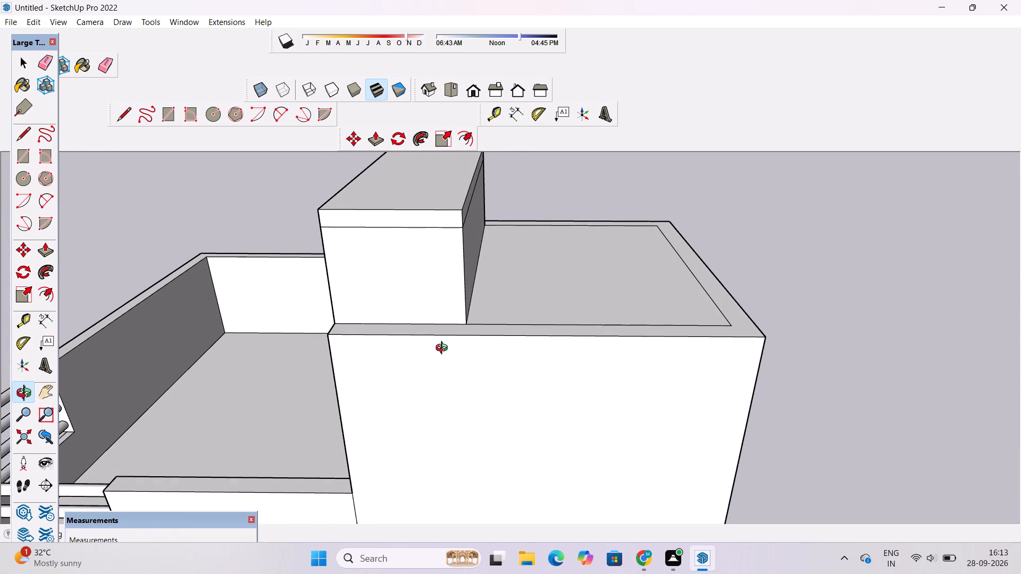
{"action": "left_click_drag", "start_coordinate": [444, 349], "coordinate": [424, 375], "text": "shift"}
{"action": "scroll", "coordinate": [424, 375], "scroll_direction": "up", "scroll_amount": 1}
{"action": "left_click_drag", "start_coordinate": [422, 375], "coordinate": [483, 353]}
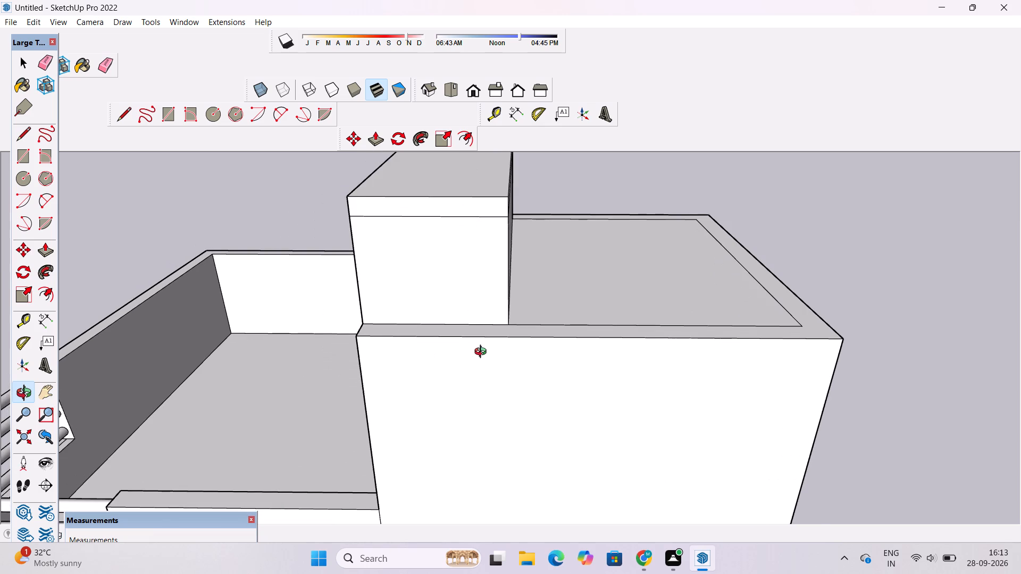
{"action": "scroll", "coordinate": [483, 353], "scroll_direction": "down", "scroll_amount": 2}
{"action": "left_click_drag", "start_coordinate": [484, 365], "coordinate": [478, 322]}
{"action": "scroll", "coordinate": [478, 322], "scroll_direction": "down", "scroll_amount": 6}
{"action": "left_click_drag", "start_coordinate": [515, 413], "coordinate": [513, 383], "text": "shift"}
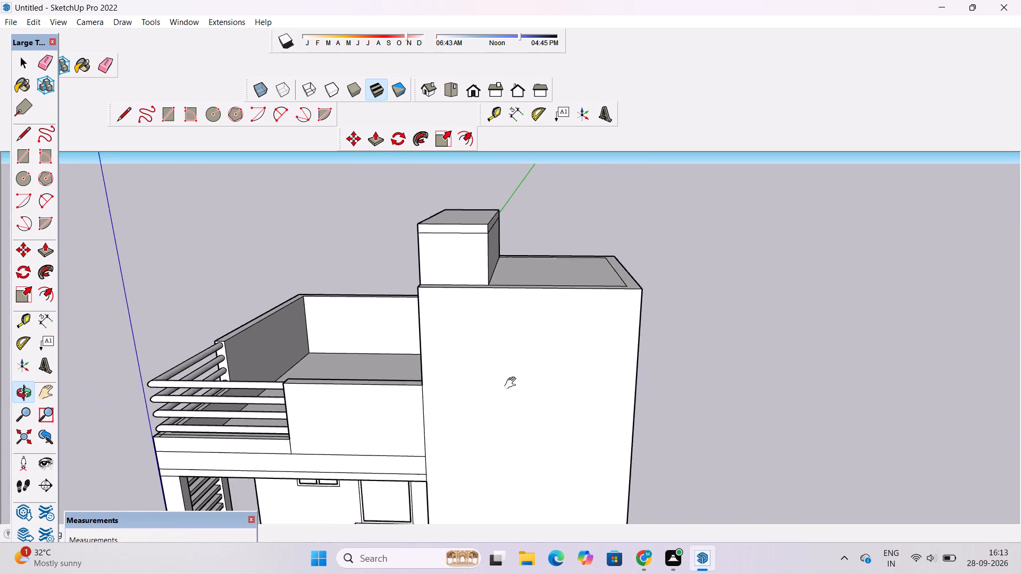
{"action": "left_click_drag", "start_coordinate": [513, 383], "coordinate": [513, 345], "text": "shift"}
{"action": "left_click_drag", "start_coordinate": [511, 398], "coordinate": [510, 353]}
{"action": "scroll", "coordinate": [508, 355], "scroll_direction": "down", "scroll_amount": 4}
{"action": "left_click_drag", "start_coordinate": [511, 393], "coordinate": [506, 365], "text": "shift"}
{"action": "scroll", "coordinate": [506, 365], "scroll_direction": "up", "scroll_amount": 1}
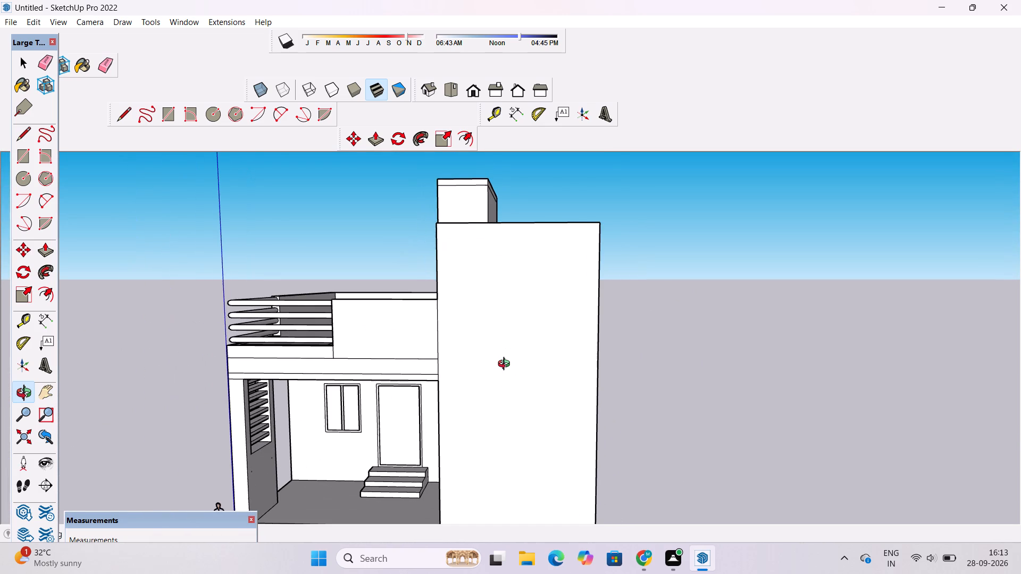
{"action": "scroll", "coordinate": [506, 365], "scroll_direction": "down", "scroll_amount": 1}
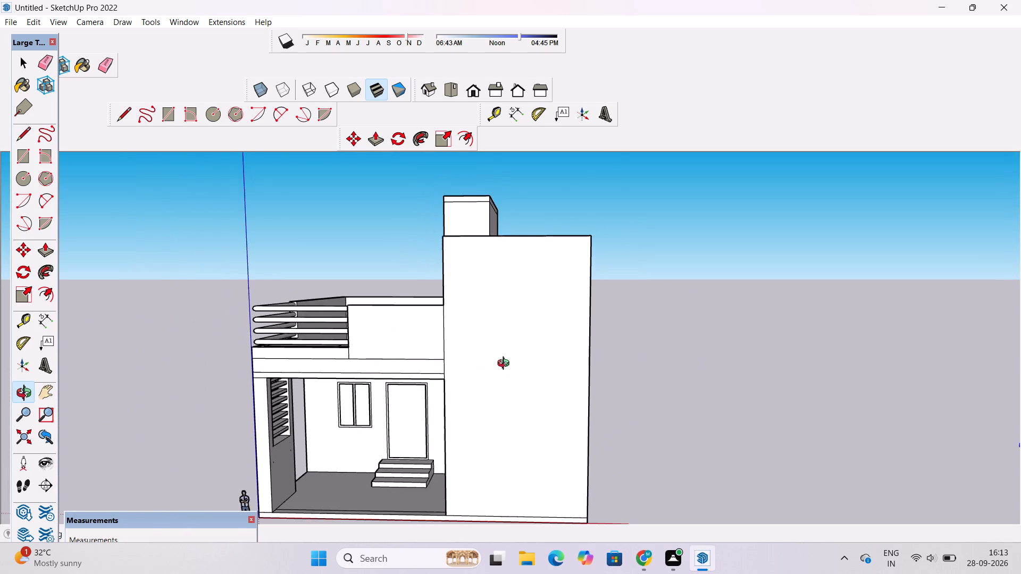
{"action": "scroll", "coordinate": [506, 365], "scroll_direction": "down", "scroll_amount": 1}
{"action": "scroll", "coordinate": [389, 323], "scroll_direction": "up", "scroll_amount": 3}
{"action": "left_click_drag", "start_coordinate": [388, 336], "coordinate": [472, 367], "text": "shift"}
{"action": "left_click_drag", "start_coordinate": [456, 359], "coordinate": [493, 330], "text": "shift"}
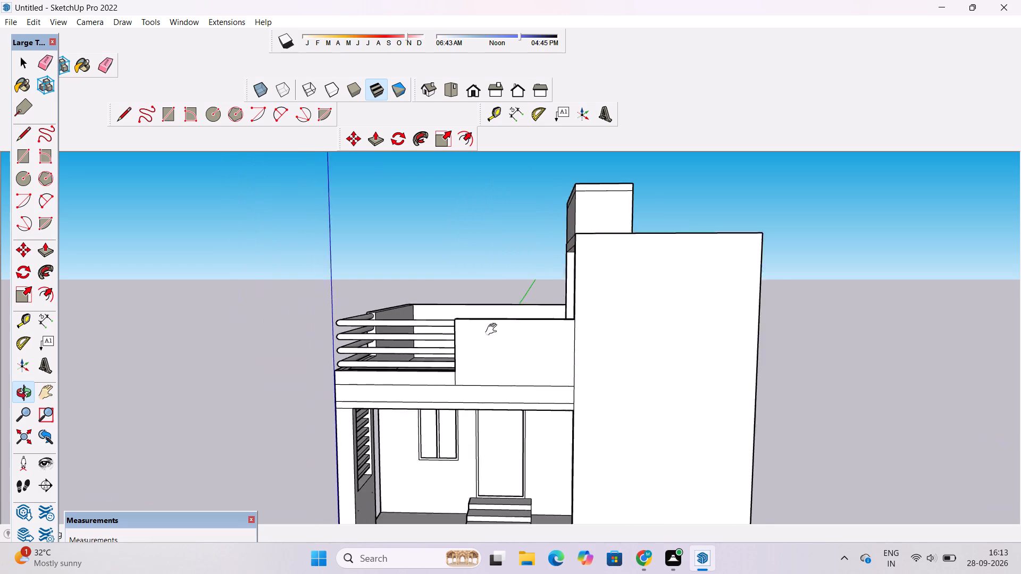
{"action": "left_click_drag", "start_coordinate": [493, 330], "coordinate": [496, 328], "text": "shift"}
{"action": "scroll", "coordinate": [498, 322], "scroll_direction": "up", "scroll_amount": 3}
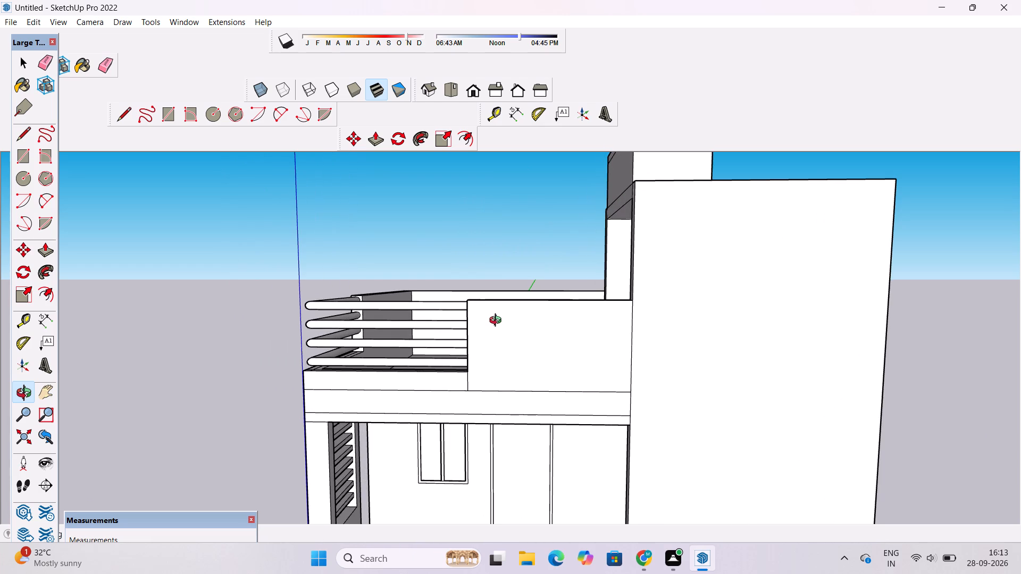
{"action": "scroll", "coordinate": [499, 322], "scroll_direction": "down", "scroll_amount": 3}
{"action": "left_click_drag", "start_coordinate": [544, 330], "coordinate": [422, 331], "text": "shift"}
{"action": "scroll", "coordinate": [422, 331], "scroll_direction": "up", "scroll_amount": 3}
{"action": "left_click_drag", "start_coordinate": [424, 335], "coordinate": [442, 350]}
{"action": "left_click_drag", "start_coordinate": [411, 340], "coordinate": [436, 337], "text": "shift"}
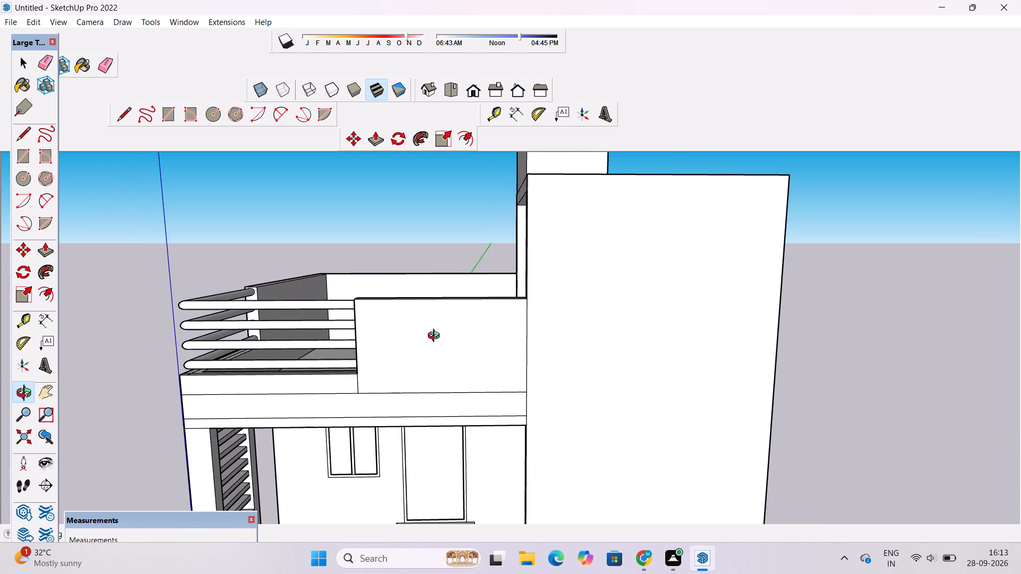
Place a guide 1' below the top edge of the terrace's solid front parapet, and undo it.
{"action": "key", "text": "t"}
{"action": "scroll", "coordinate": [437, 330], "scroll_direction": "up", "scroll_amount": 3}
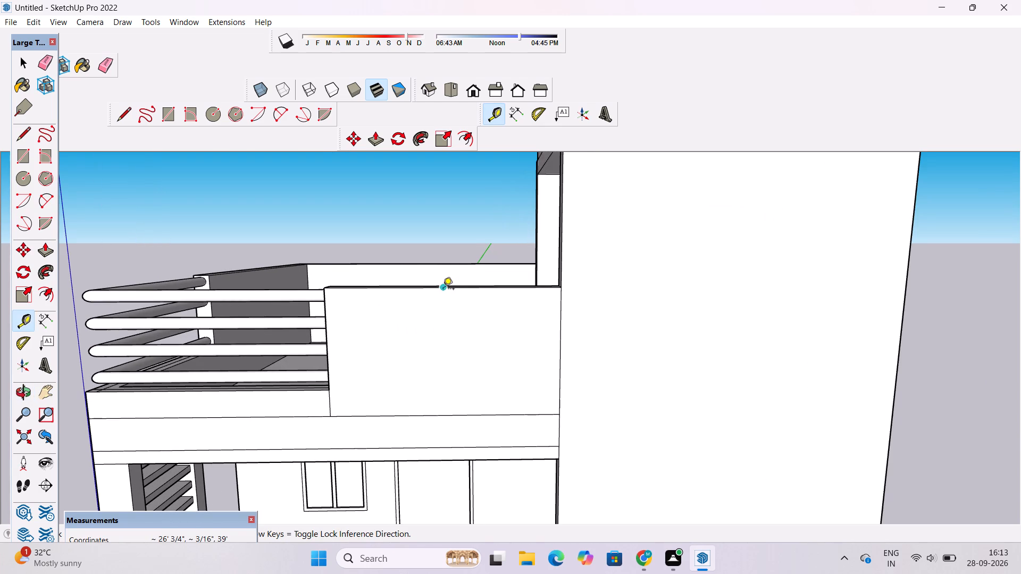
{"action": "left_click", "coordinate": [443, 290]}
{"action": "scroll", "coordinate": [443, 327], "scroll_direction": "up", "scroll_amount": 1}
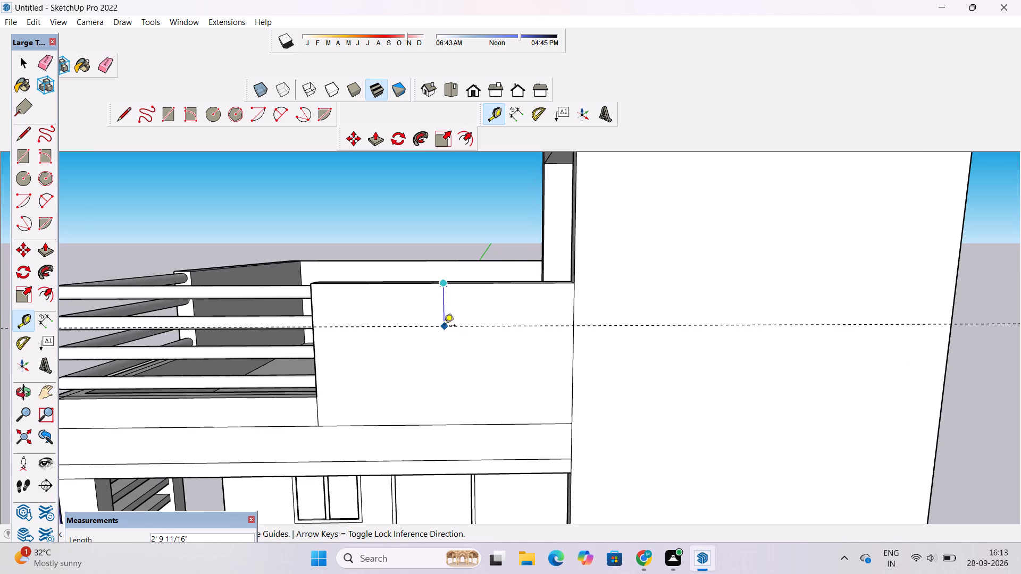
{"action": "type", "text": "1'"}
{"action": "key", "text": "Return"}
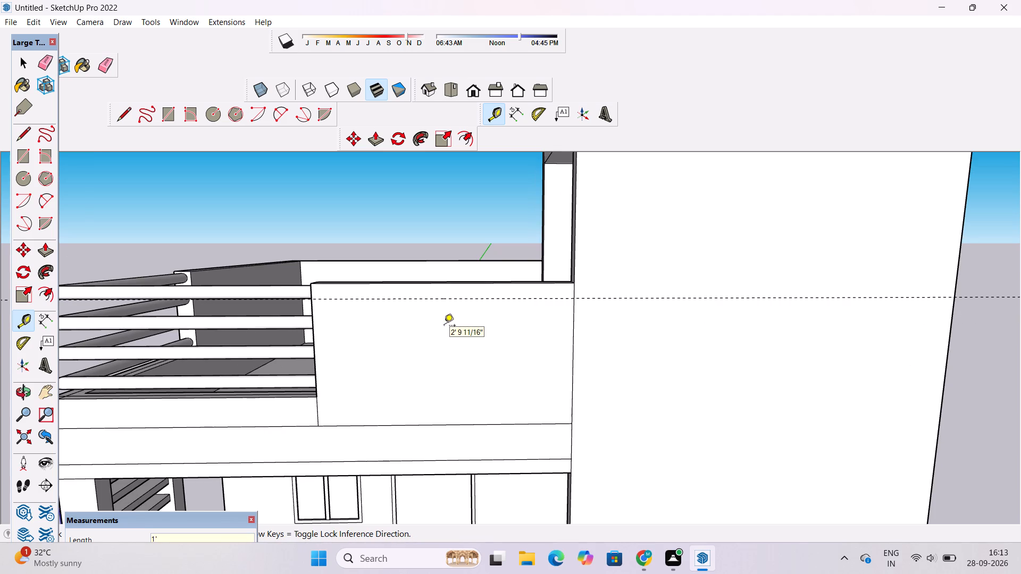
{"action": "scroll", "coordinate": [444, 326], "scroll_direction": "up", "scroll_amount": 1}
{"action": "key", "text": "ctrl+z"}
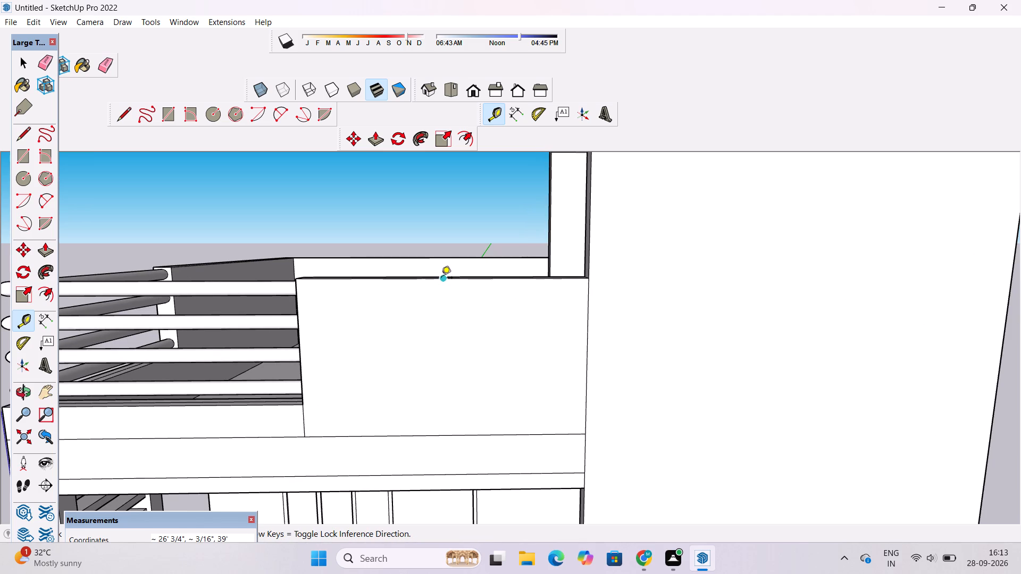
Set a guide 1.5' below the front parapet's top edge and draw a line along it across the parapet face.
{"action": "left_click", "coordinate": [441, 278]}
{"action": "type", "text": "1.5'"}
{"action": "key", "text": "Return"}
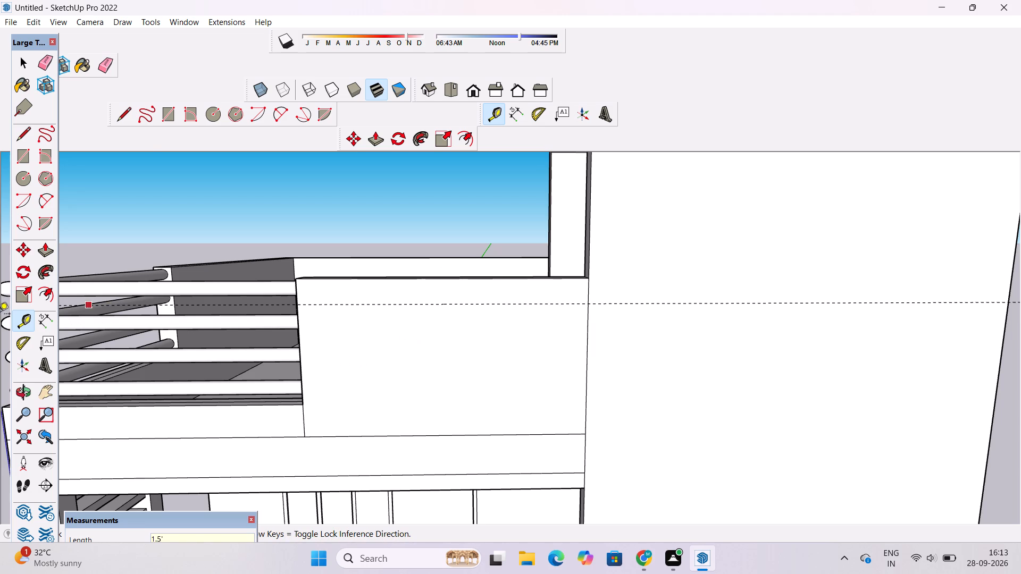
{"action": "left_click", "coordinate": [125, 124]}
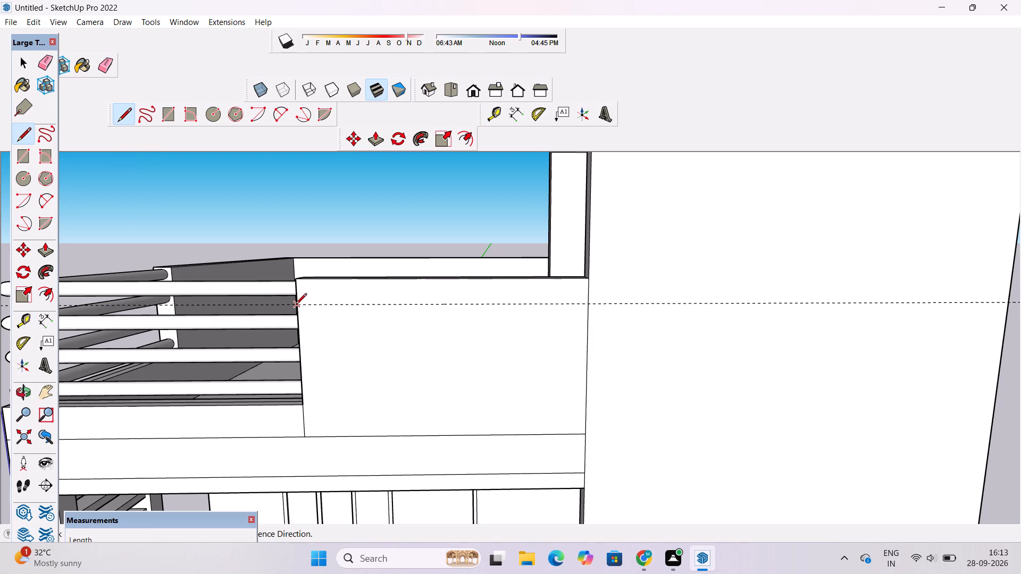
{"action": "left_click", "coordinate": [296, 305]}
{"action": "left_click", "coordinate": [588, 304]}
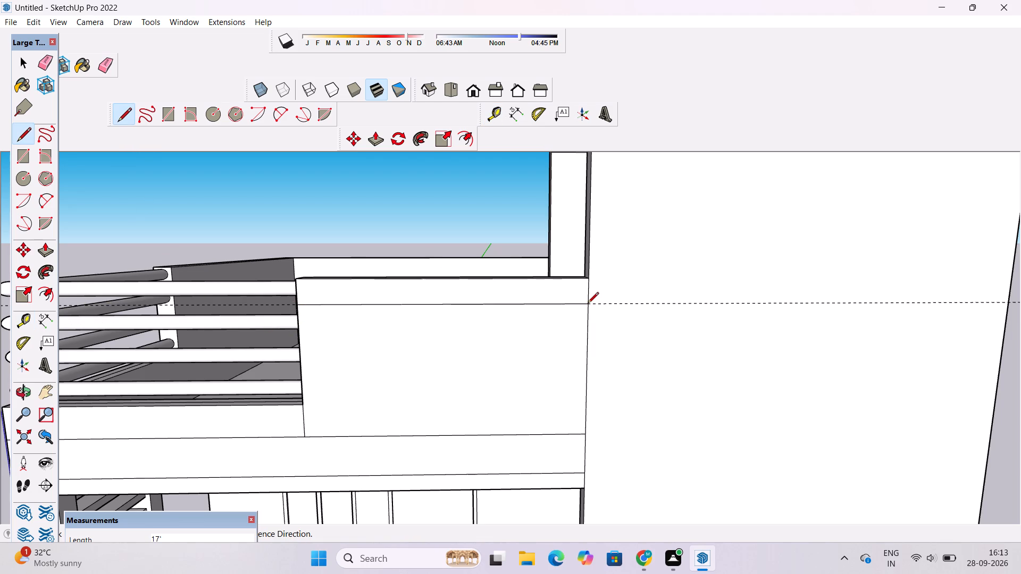
Erase the horizontal guide running across the front parapet and the tall block.
{"action": "key", "text": "space"}
{"action": "type", "text": "e"}
{"action": "scroll", "coordinate": [528, 268], "scroll_direction": "down", "scroll_amount": 6}
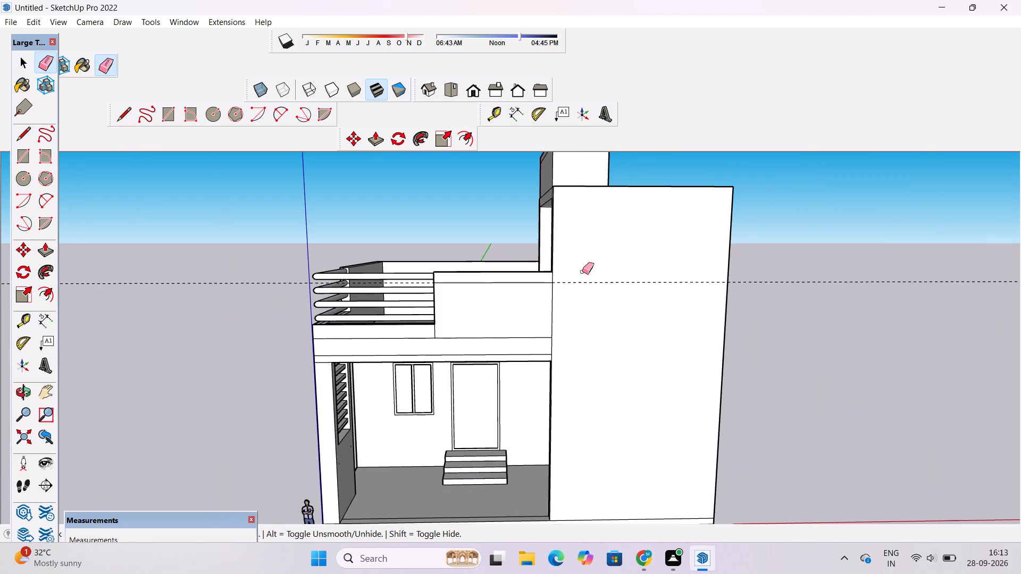
{"action": "left_click_drag", "start_coordinate": [610, 269], "coordinate": [614, 284]}
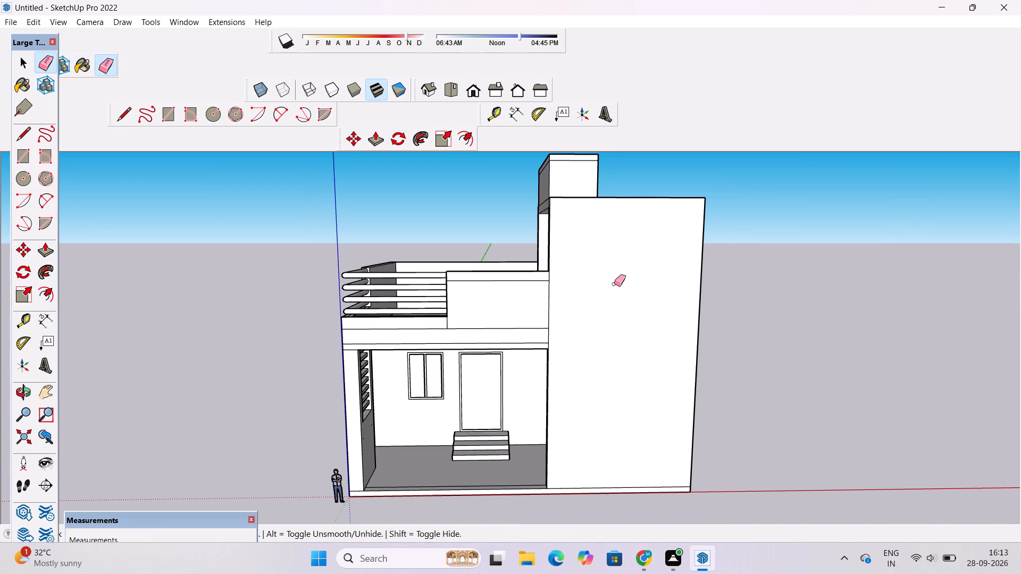
Draw a narrow upright rectangle about 1' 4" by 6' 9" down from the front parapet's top edge, near the tall block.
{"action": "scroll", "coordinate": [539, 295], "scroll_direction": "up", "scroll_amount": 3}
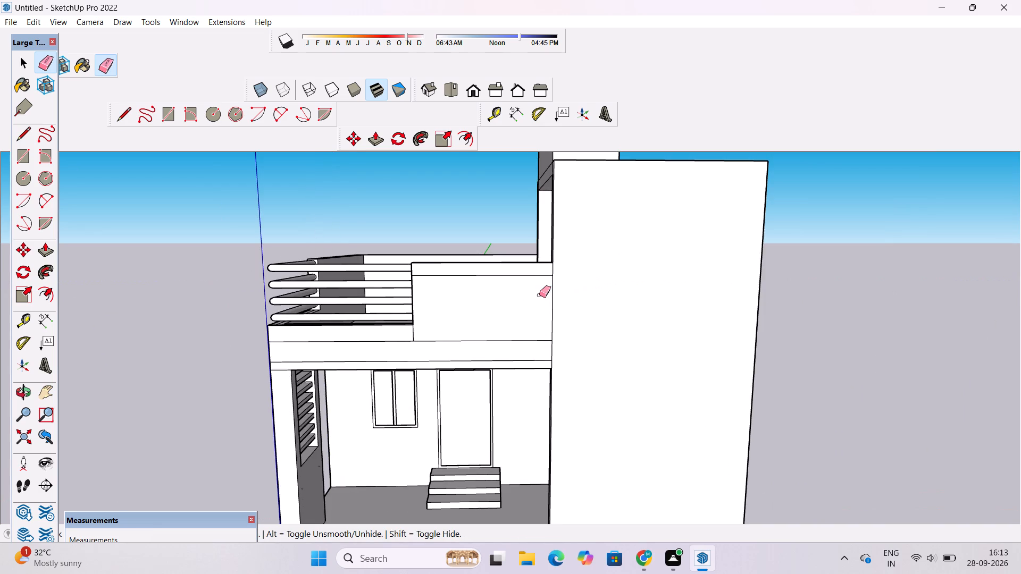
{"action": "key", "text": "r"}
{"action": "scroll", "coordinate": [500, 289], "scroll_direction": "up", "scroll_amount": 2}
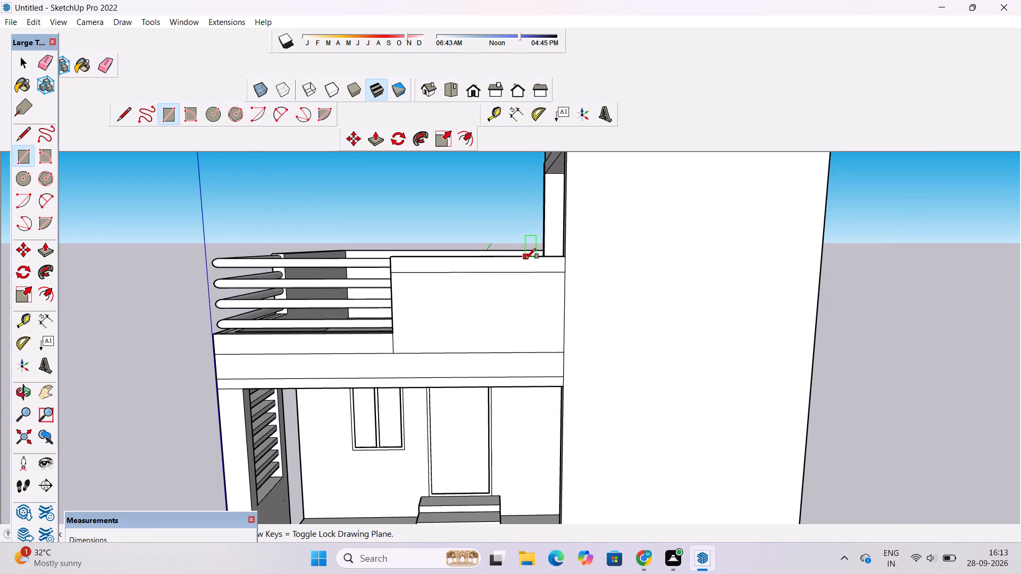
{"action": "scroll", "coordinate": [525, 257], "scroll_direction": "up", "scroll_amount": 3}
{"action": "left_click", "coordinate": [522, 256]}
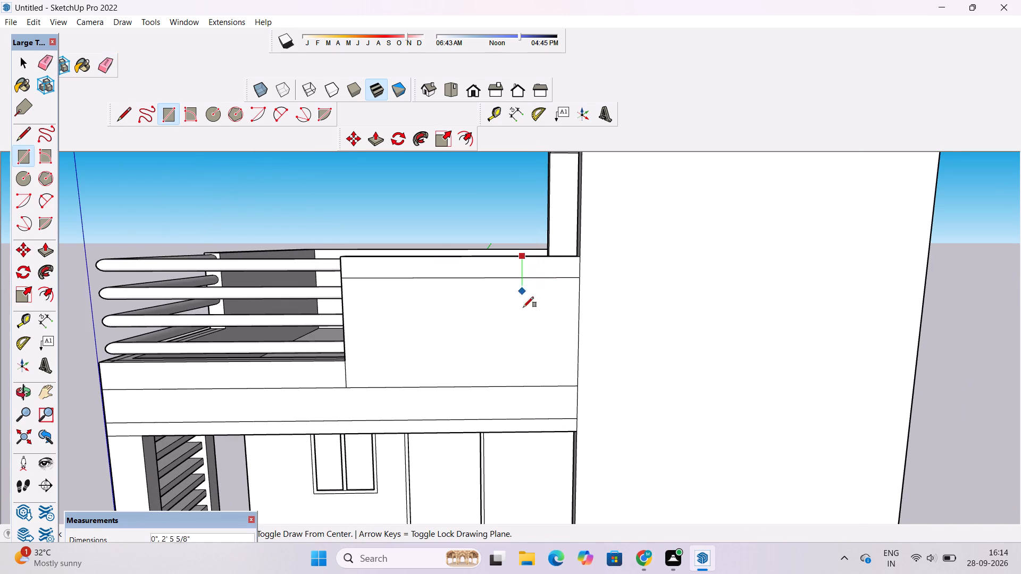
{"action": "scroll", "coordinate": [524, 339], "scroll_direction": "down", "scroll_amount": 2}
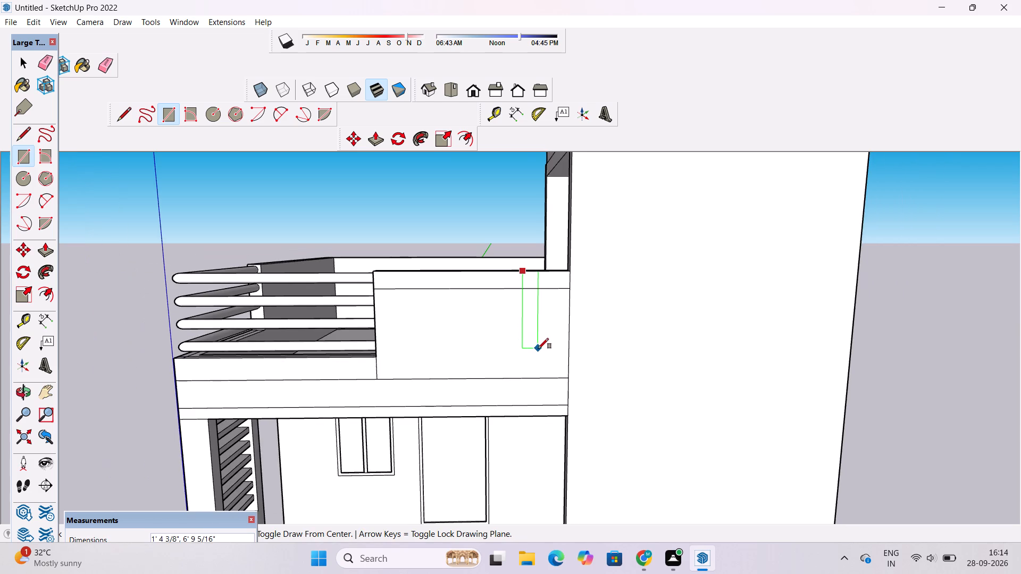
{"action": "left_click", "coordinate": [538, 349]}
{"action": "key", "text": "space"}
Copy the narrow rectangle about 2' 4" along the parapet's top edge toward the railing, and clear the selection.
{"action": "scroll", "coordinate": [524, 309], "scroll_direction": "up", "scroll_amount": 6}
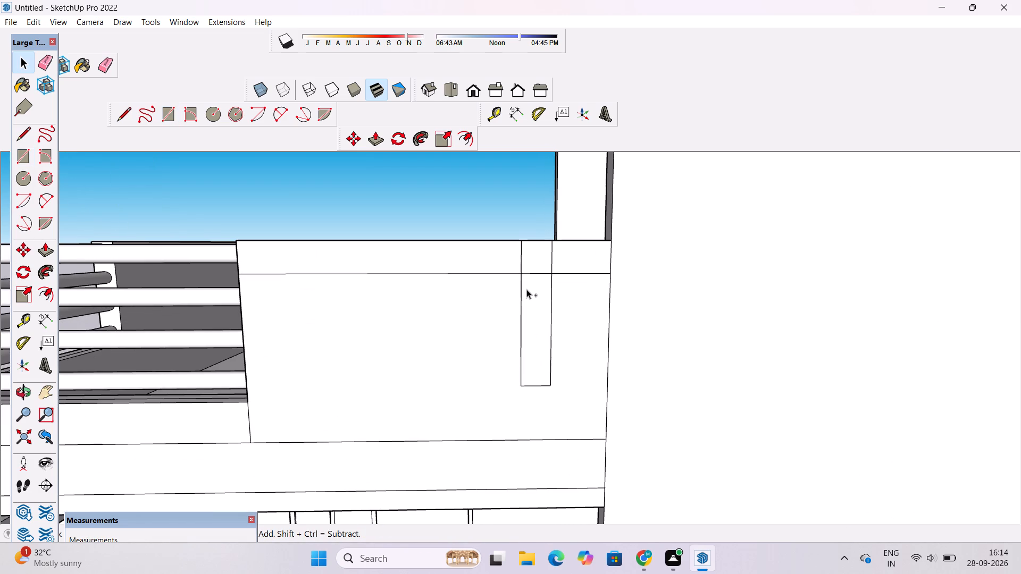
{"action": "double_click", "coordinate": [536, 265], "text": "ctrl"}
{"action": "double_click", "coordinate": [531, 292], "text": "ctrl"}
{"action": "key", "text": "m"}
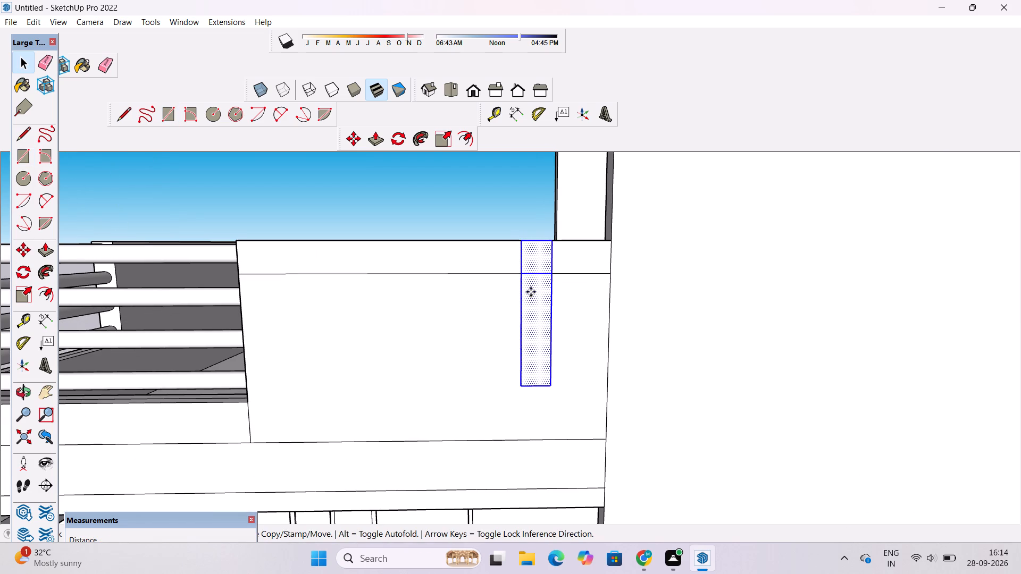
{"action": "scroll", "coordinate": [518, 258], "scroll_direction": "up", "scroll_amount": 3}
{"action": "left_click", "coordinate": [564, 238]}
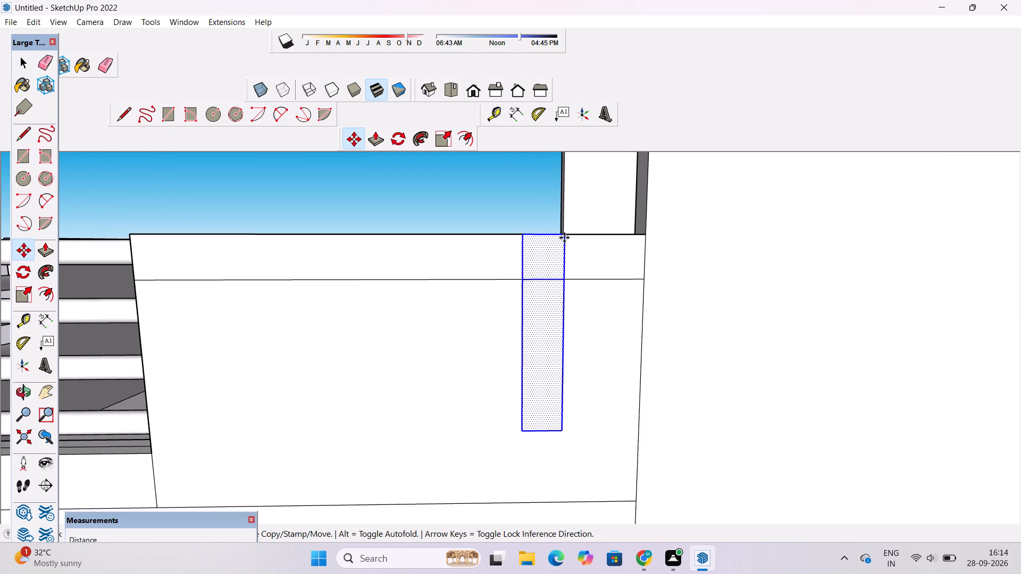
{"action": "left_click", "coordinate": [496, 231]}
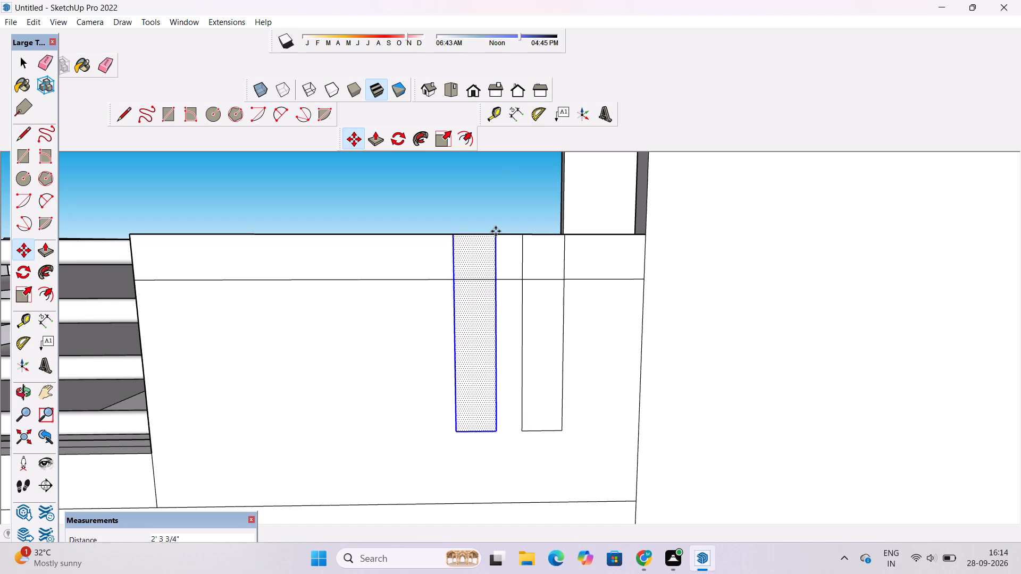
{"action": "key", "text": "space"}
{"action": "type", "text": "o"}
{"action": "scroll", "coordinate": [496, 231], "scroll_direction": "down", "scroll_amount": 10}
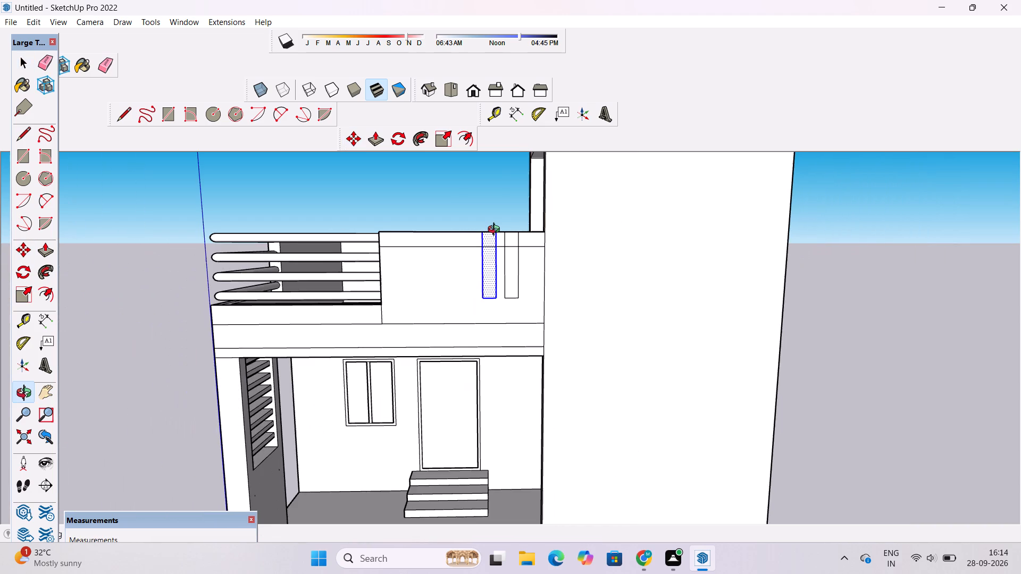
{"action": "left_click", "coordinate": [473, 241], "text": "shift"}
{"action": "key", "text": "space"}
{"action": "left_click", "coordinate": [457, 197]}
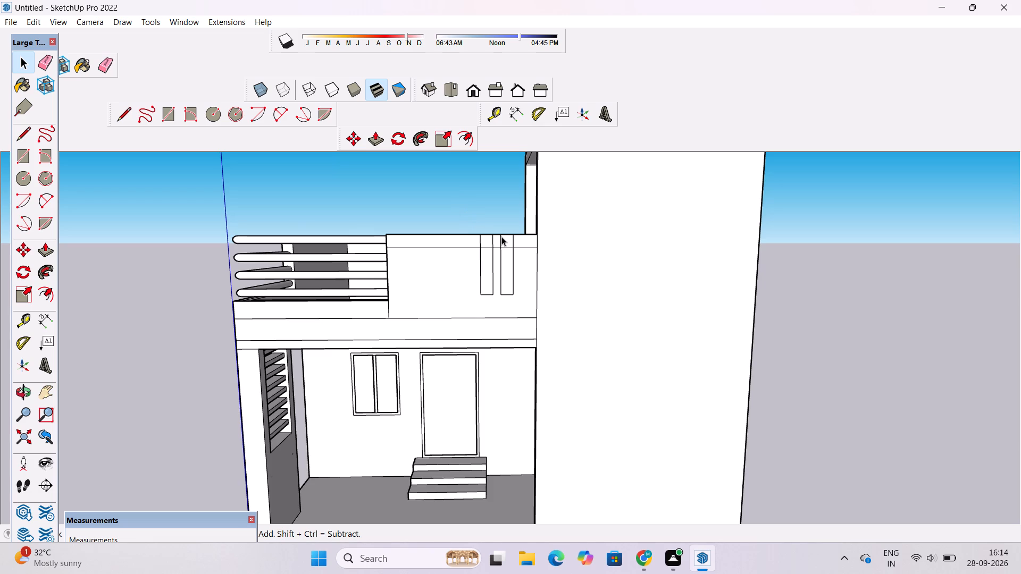
Examine the two upright strips on the parapet and the house's whole front, close up and from afar.
{"action": "key", "text": "o"}
{"action": "scroll", "coordinate": [448, 247], "scroll_direction": "down", "scroll_amount": 5}
{"action": "scroll", "coordinate": [457, 265], "scroll_direction": "up", "scroll_amount": 6}
{"action": "left_click_drag", "start_coordinate": [470, 246], "coordinate": [434, 258], "text": "shift"}
{"action": "left_click_drag", "start_coordinate": [490, 259], "coordinate": [408, 273], "text": "shift"}
{"action": "scroll", "coordinate": [364, 290], "scroll_direction": "up", "scroll_amount": 3, "text": "shift"}
{"action": "left_click_drag", "start_coordinate": [397, 306], "coordinate": [375, 315], "text": "shift"}
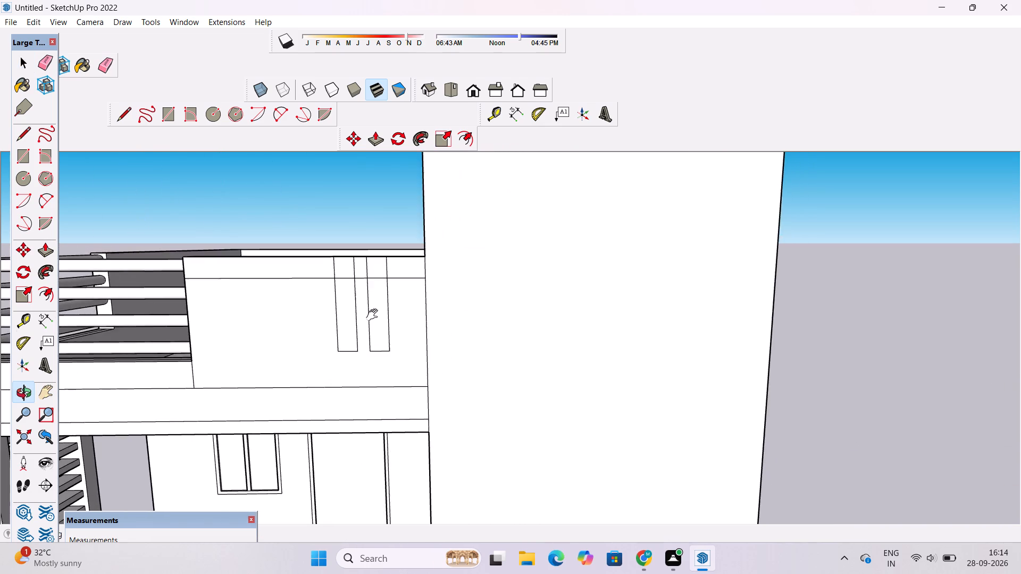
{"action": "scroll", "coordinate": [374, 315], "scroll_direction": "down", "scroll_amount": 5, "text": "shift"}
{"action": "left_click_drag", "start_coordinate": [375, 315], "coordinate": [363, 281], "text": "shift"}
{"action": "scroll", "coordinate": [362, 273], "scroll_direction": "down", "scroll_amount": 7, "text": "shift"}
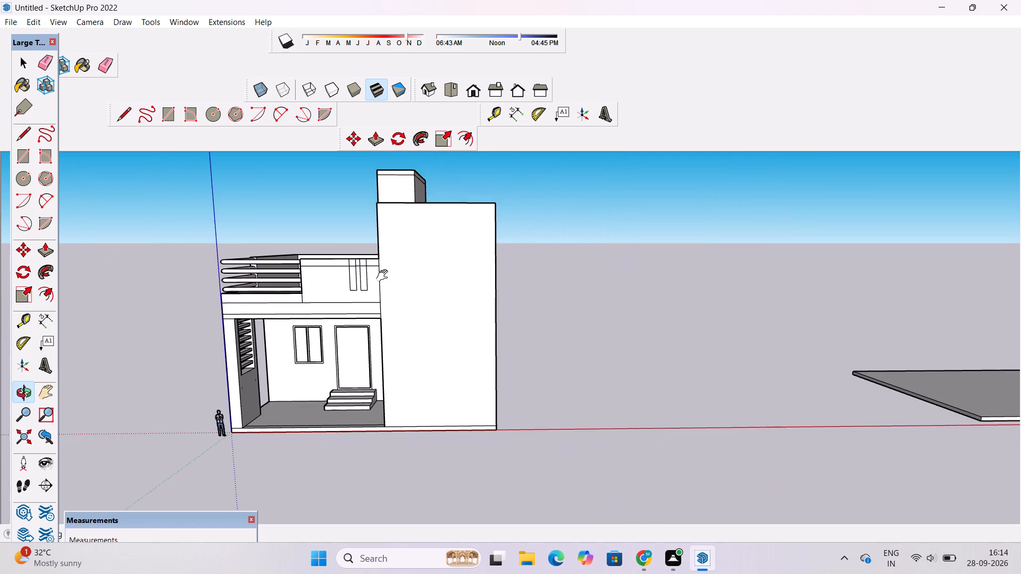
{"action": "scroll", "coordinate": [384, 276], "scroll_direction": "down", "scroll_amount": 4, "text": "shift"}
{"action": "left_click_drag", "start_coordinate": [395, 300], "coordinate": [388, 265], "text": "shift"}
{"action": "left_click_drag", "start_coordinate": [389, 267], "coordinate": [403, 280]}
{"action": "scroll", "coordinate": [390, 255], "scroll_direction": "up", "scroll_amount": 2}
{"action": "left_click_drag", "start_coordinate": [390, 255], "coordinate": [408, 293], "text": "shift"}
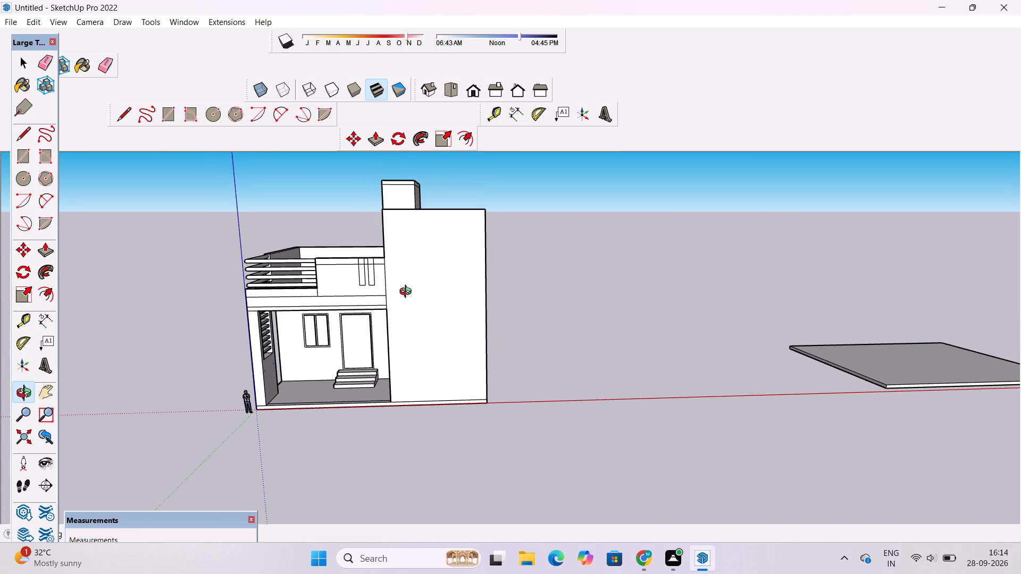
Place a vertical guide on the tall block's front face, 7' from its edge beside the terrace.
{"action": "key", "text": "t"}
{"action": "scroll", "coordinate": [401, 297], "scroll_direction": "up", "scroll_amount": 5}
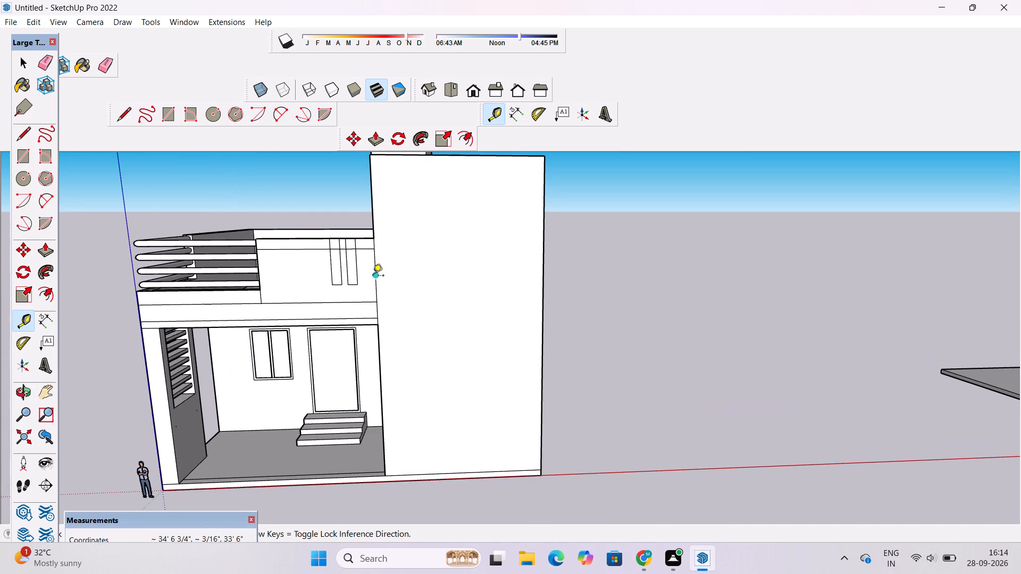
{"action": "left_click", "coordinate": [374, 277]}
{"action": "scroll", "coordinate": [436, 271], "scroll_direction": "down", "scroll_amount": 5}
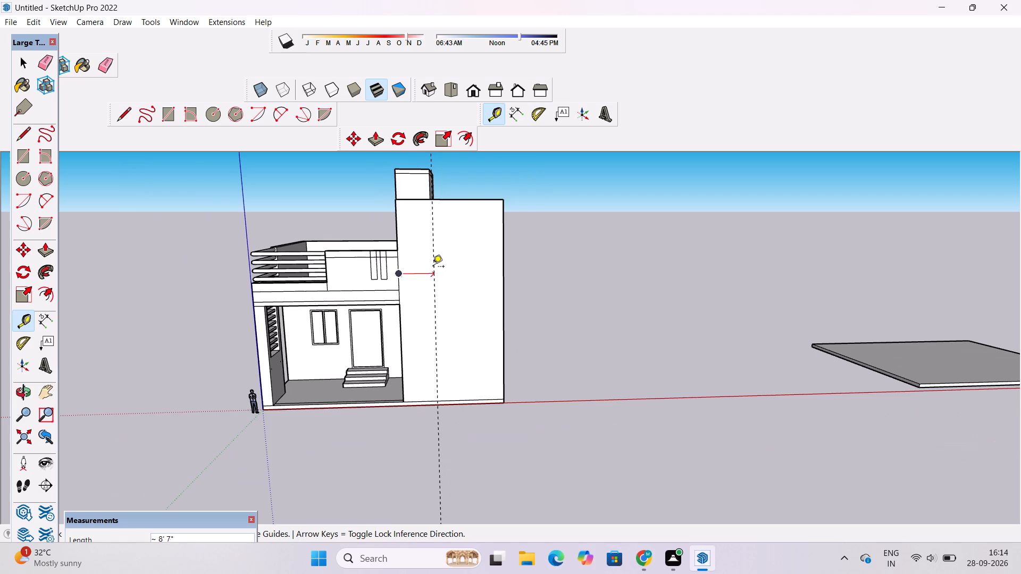
{"action": "scroll", "coordinate": [433, 268], "scroll_direction": "up", "scroll_amount": 3}
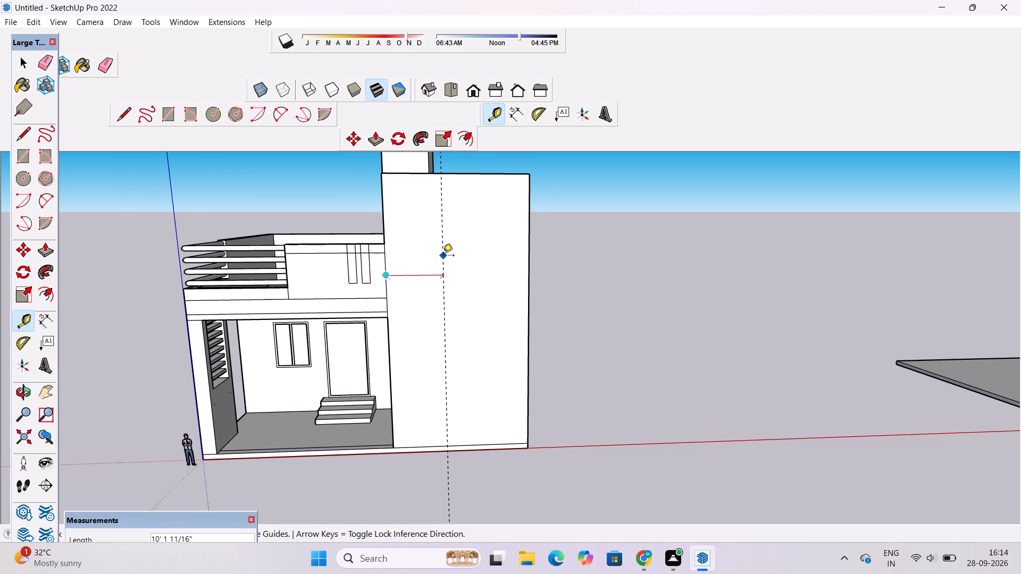
{"action": "type", "text": "7'"}
{"action": "key", "text": "Return"}
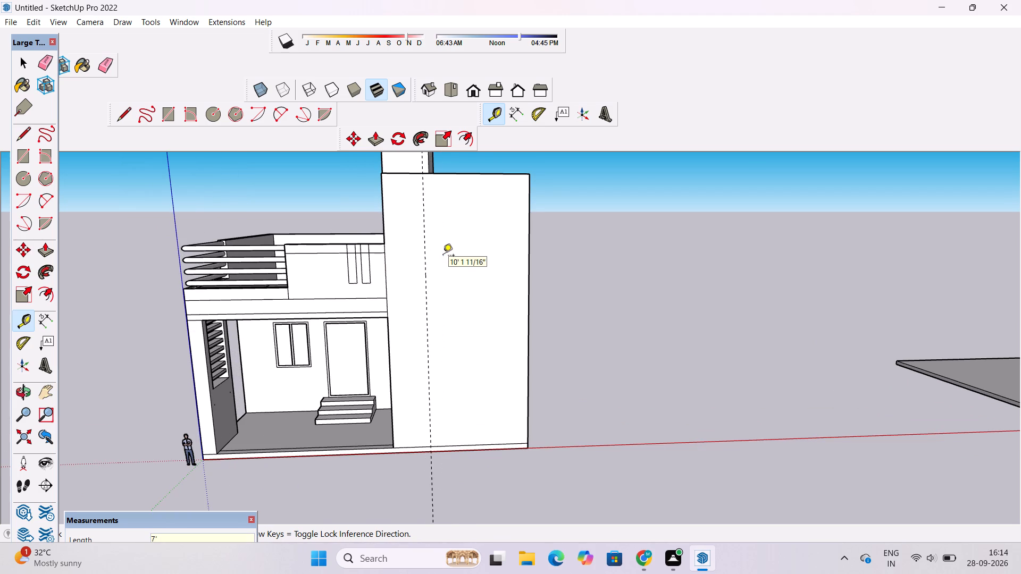
{"action": "scroll", "coordinate": [330, 272], "scroll_direction": "down", "scroll_amount": 4}
{"action": "scroll", "coordinate": [392, 271], "scroll_direction": "up", "scroll_amount": 3}
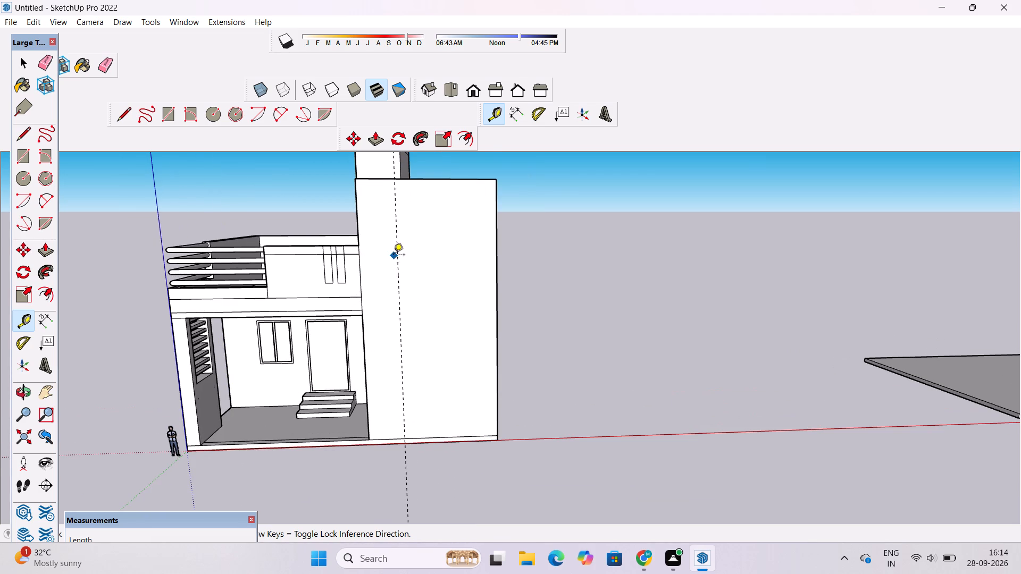
Undo the last guide and place a vertical guide on the tall block's front, 8.5' from its edge beside the terrace.
{"action": "scroll", "coordinate": [392, 252], "scroll_direction": "down", "scroll_amount": 3}
{"action": "scroll", "coordinate": [394, 243], "scroll_direction": "up", "scroll_amount": 2}
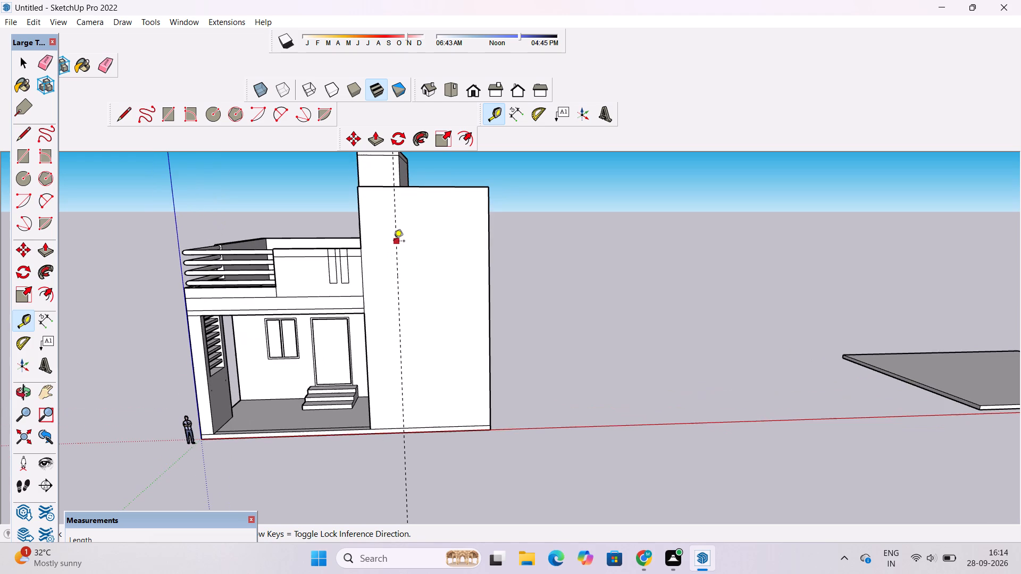
{"action": "key", "text": "ctrl+z"}
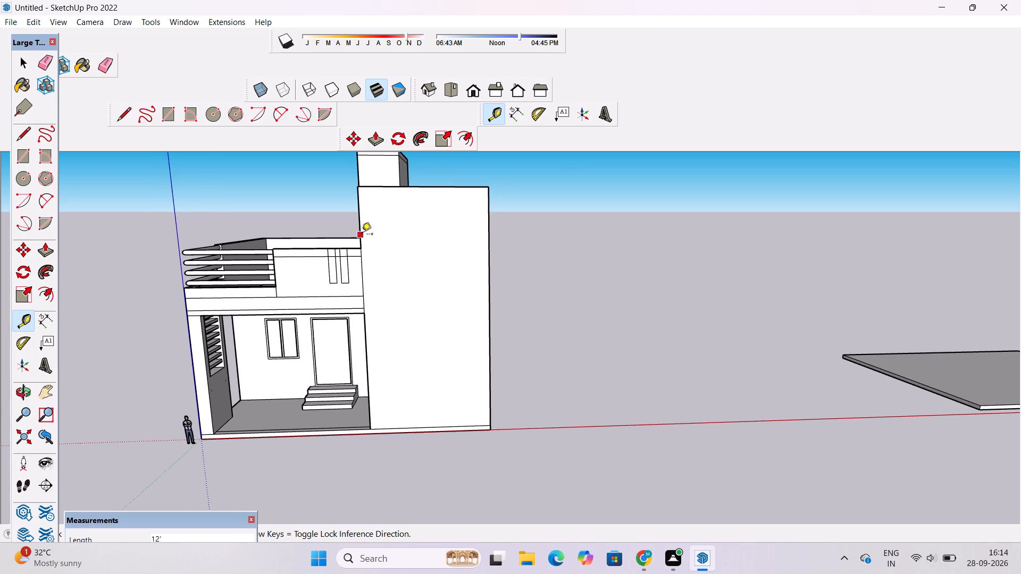
{"action": "left_click", "coordinate": [362, 235]}
{"action": "type", "text": "8.5"}
{"action": "key", "text": "apostrophe"}
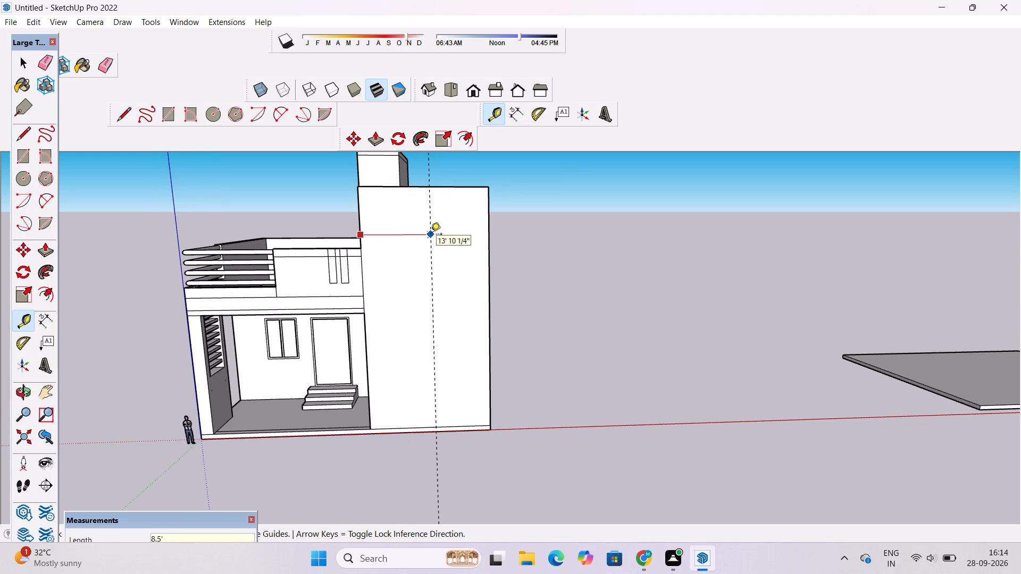
{"action": "key", "text": "Return"}
Add two more vertical guides across the tall block's front, one 7' past the first guide and another 1' beyond that.
{"action": "scroll", "coordinate": [419, 247], "scroll_direction": "down", "scroll_amount": 1}
{"action": "scroll", "coordinate": [423, 245], "scroll_direction": "up", "scroll_amount": 2}
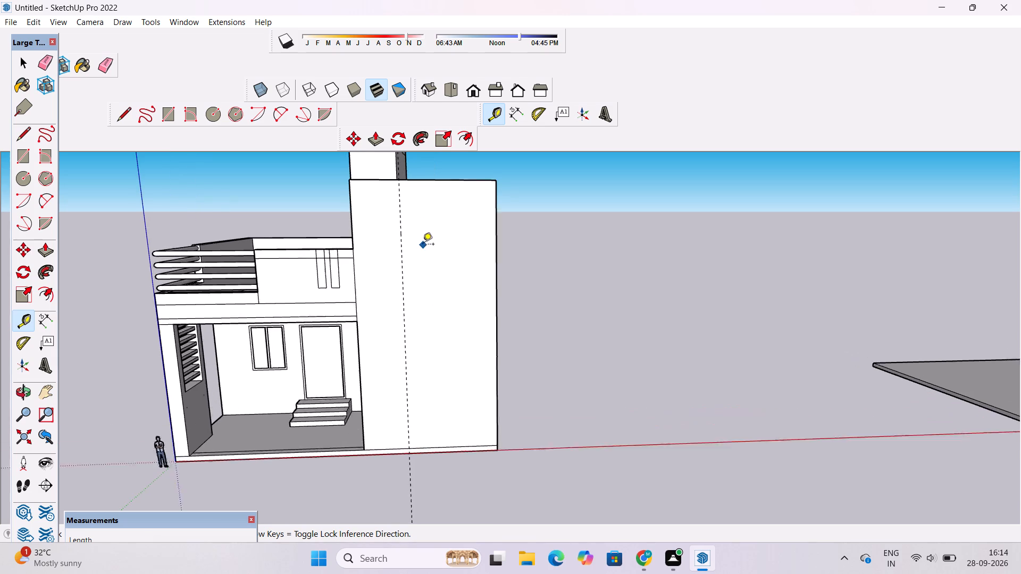
{"action": "scroll", "coordinate": [423, 245], "scroll_direction": "up", "scroll_amount": 1}
{"action": "left_click", "coordinate": [397, 214]}
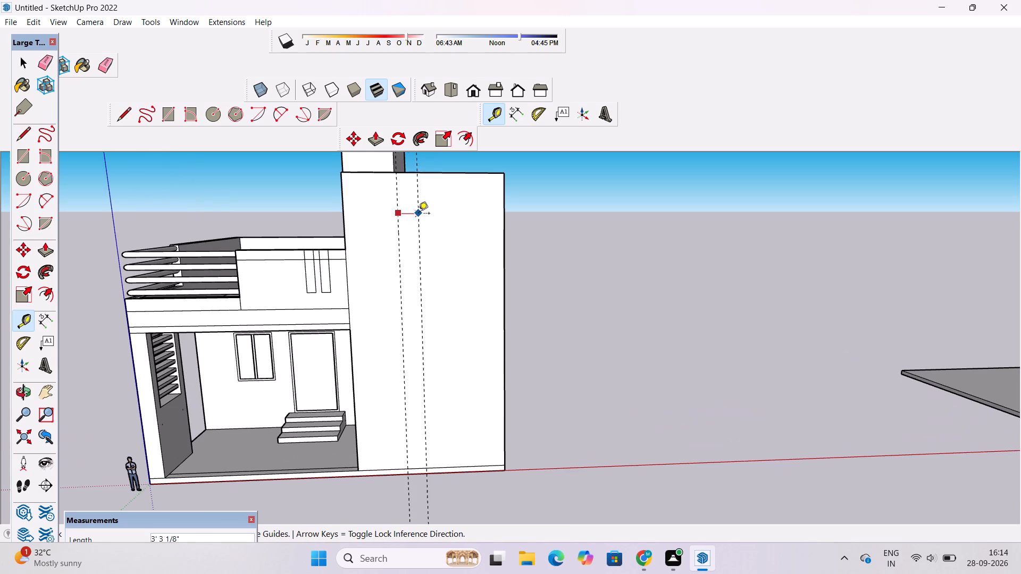
{"action": "scroll", "coordinate": [419, 214], "scroll_direction": "down", "scroll_amount": 2}
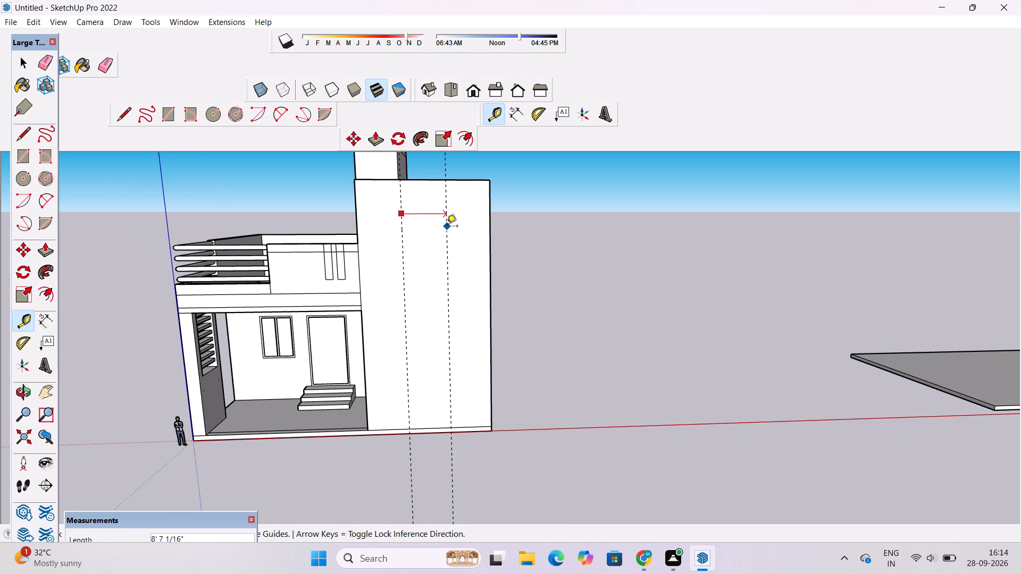
{"action": "type", "text": "7'"}
{"action": "key", "text": "Return"}
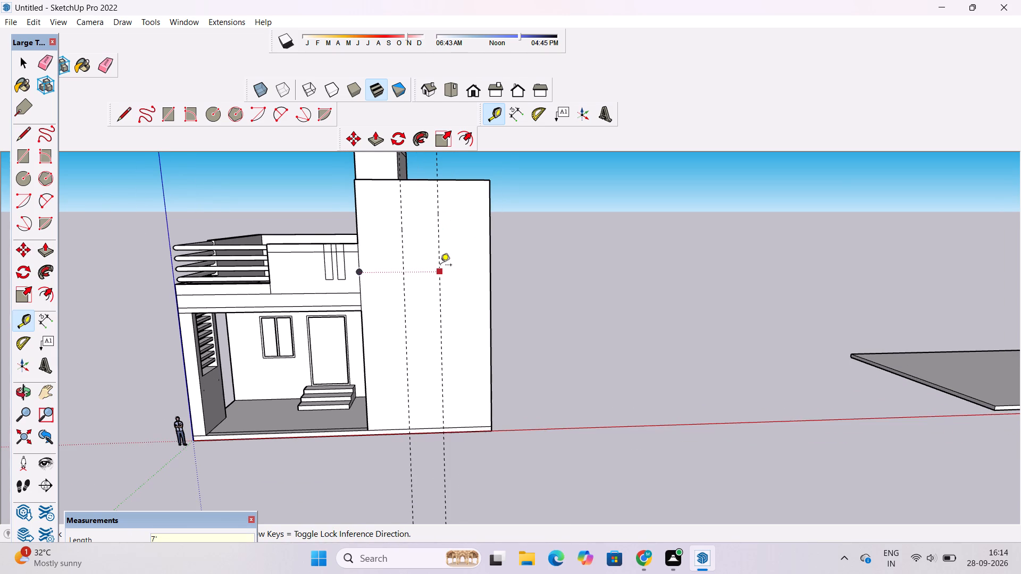
{"action": "scroll", "coordinate": [439, 266], "scroll_direction": "up", "scroll_amount": 3}
{"action": "left_click", "coordinate": [440, 238]}
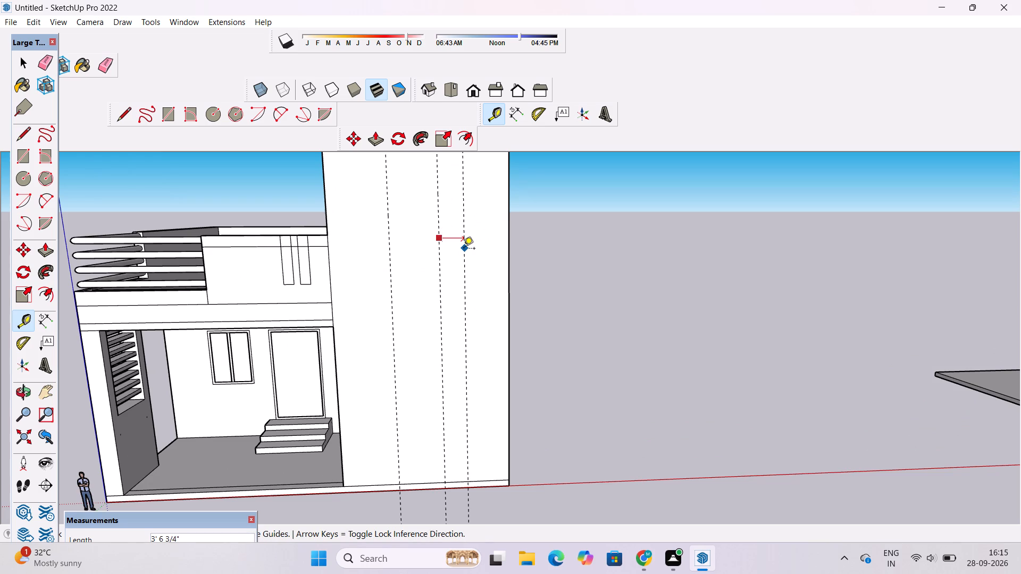
{"action": "type", "text": "1'"}
{"action": "key", "text": "Return"}
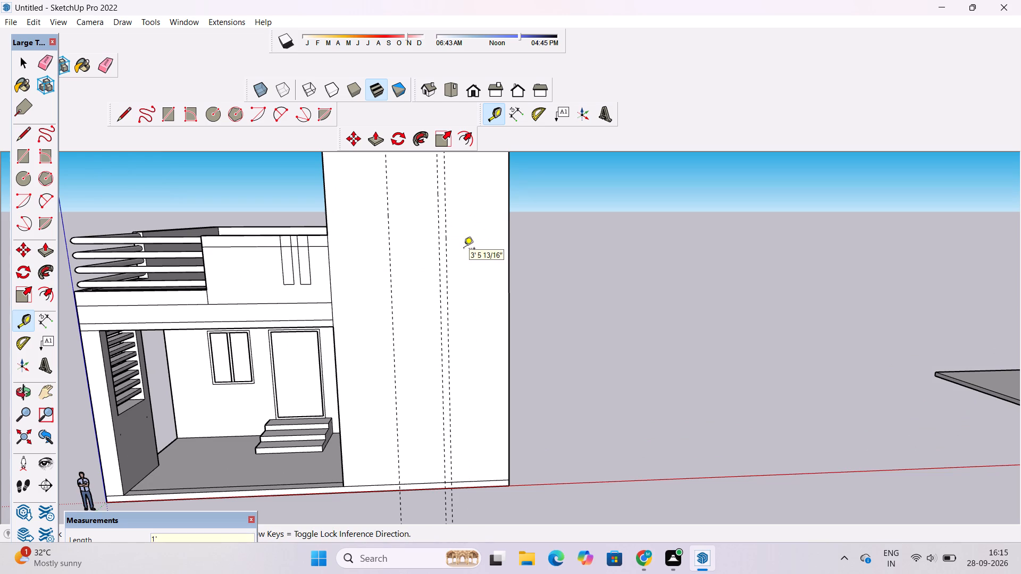
Place two horizontal guides on the tall block's front, one 1' below its top edge and another 1' below that.
{"action": "scroll", "coordinate": [463, 249], "scroll_direction": "down", "scroll_amount": 6}
{"action": "scroll", "coordinate": [424, 207], "scroll_direction": "up", "scroll_amount": 5}
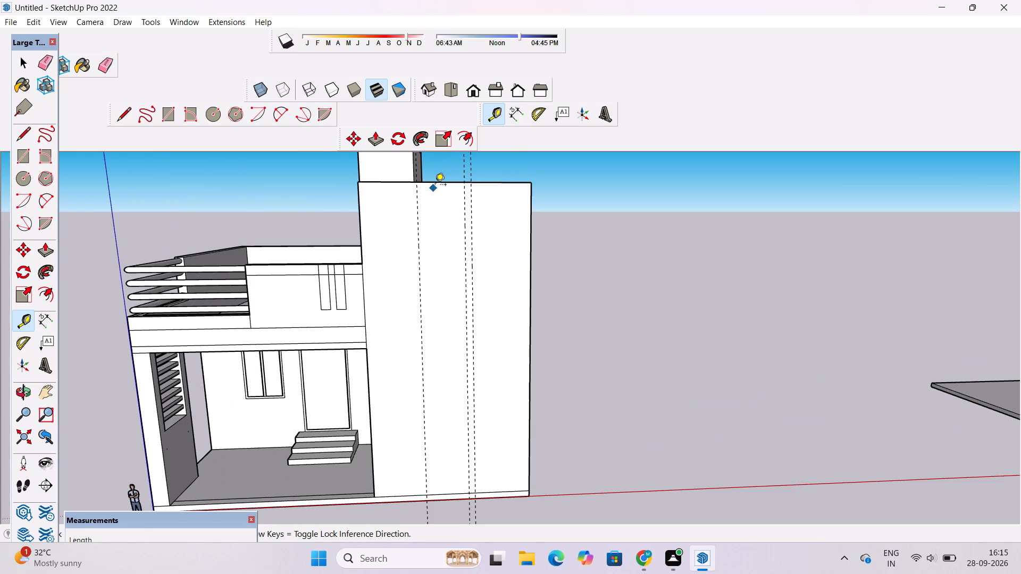
{"action": "left_click", "coordinate": [437, 184]}
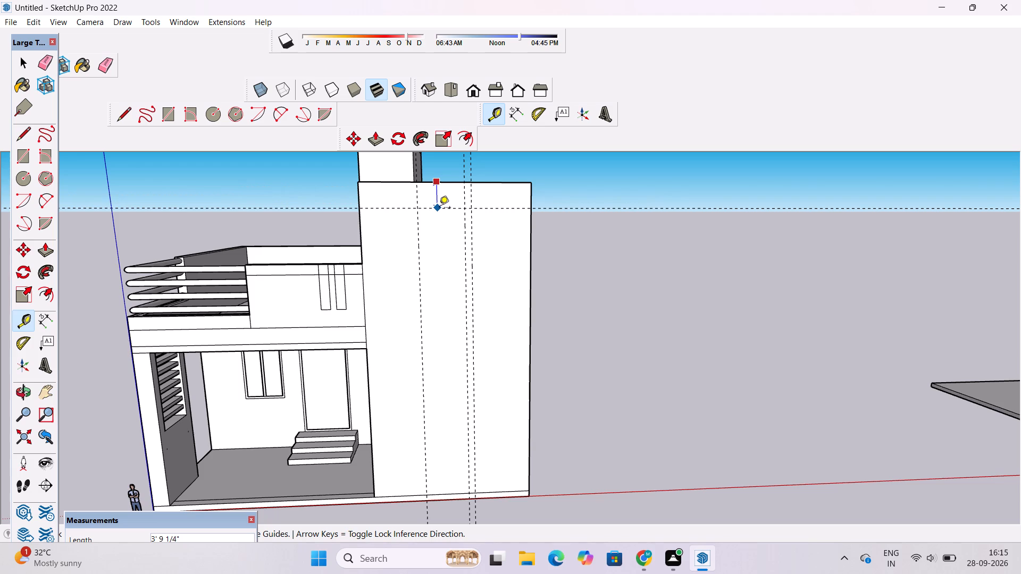
{"action": "type", "text": "1'"}
{"action": "key", "text": "Return"}
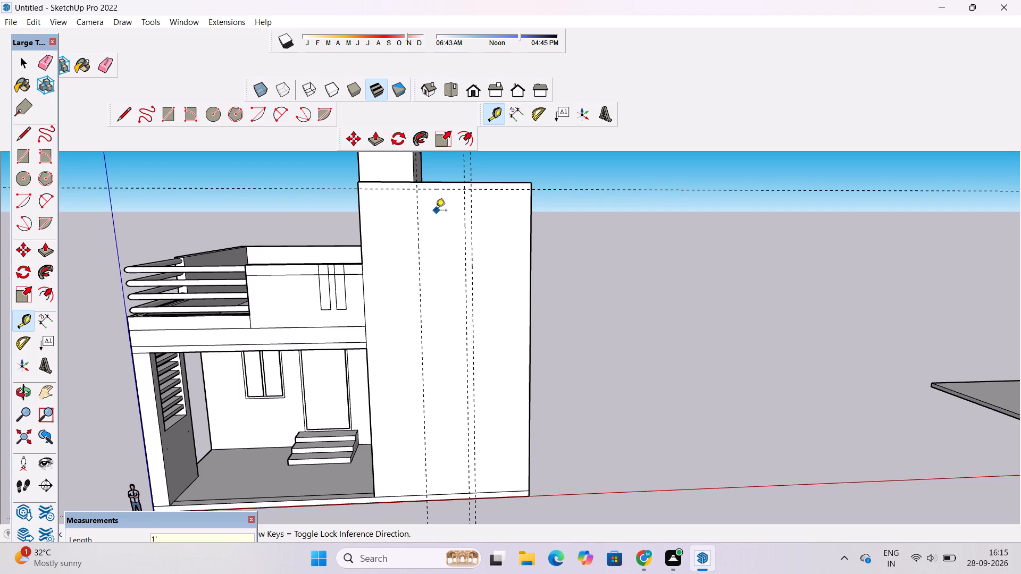
{"action": "left_click", "coordinate": [430, 191]}
{"action": "type", "text": "1."}
{"action": "key", "text": "BackSpace"}
{"action": "key", "text": "BackSpace"}
{"action": "type", "text": "1'"}
{"action": "key", "text": "Return"}
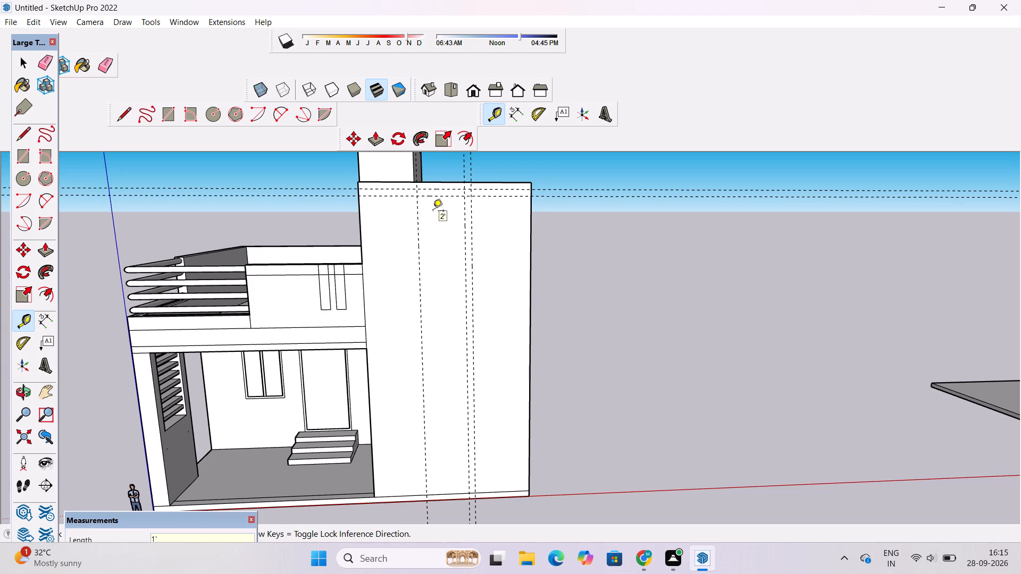
Draw a 1' by 16' 6" rectangle between the horizontal guides, from the block's terrace-side edge to the farthest vertical guide.
{"action": "scroll", "coordinate": [421, 215], "scroll_direction": "down", "scroll_amount": 4}
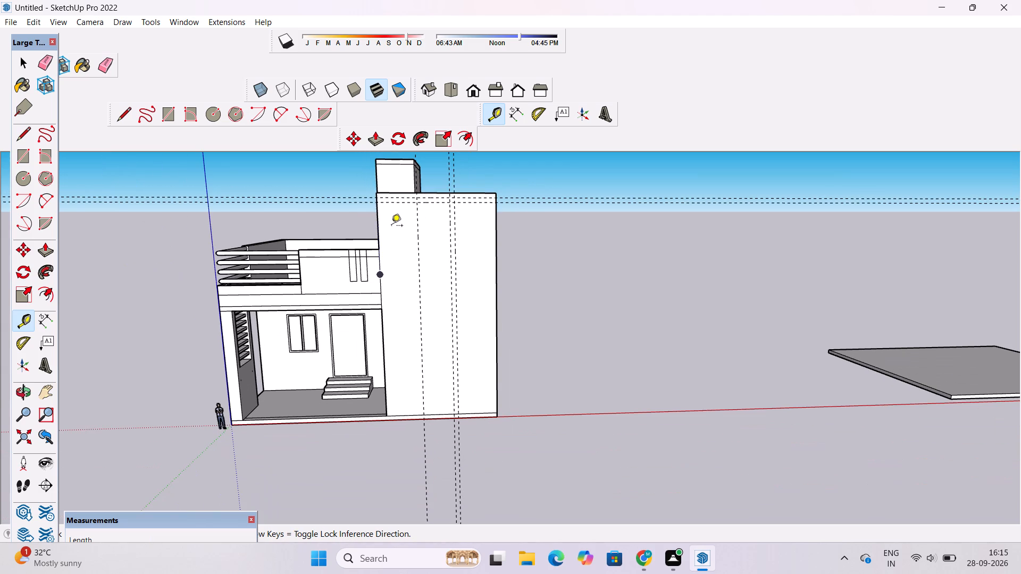
{"action": "scroll", "coordinate": [391, 226], "scroll_direction": "down", "scroll_amount": 2}
{"action": "key", "text": "r"}
{"action": "scroll", "coordinate": [411, 217], "scroll_direction": "up", "scroll_amount": 4}
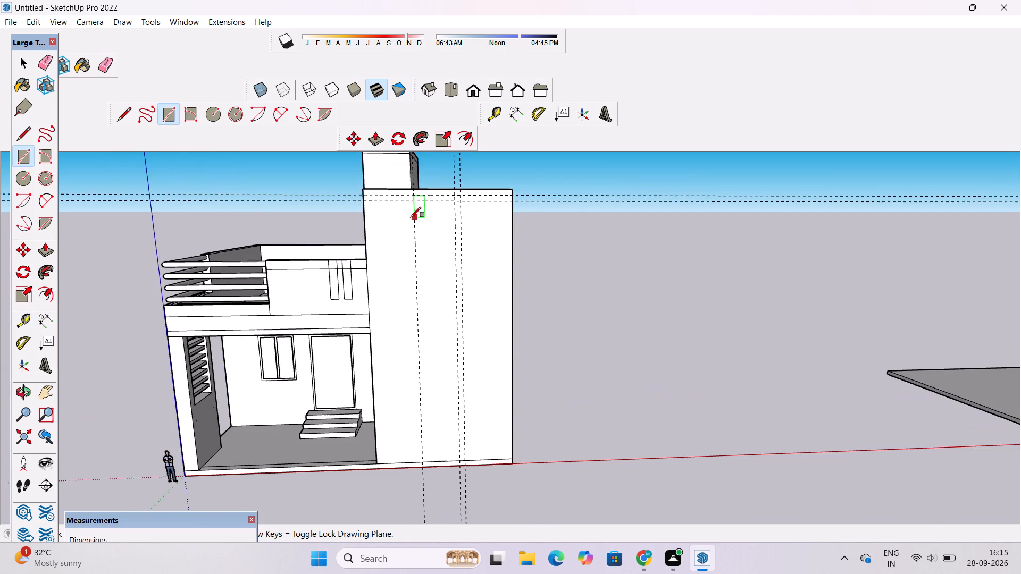
{"action": "scroll", "coordinate": [376, 208], "scroll_direction": "up", "scroll_amount": 4}
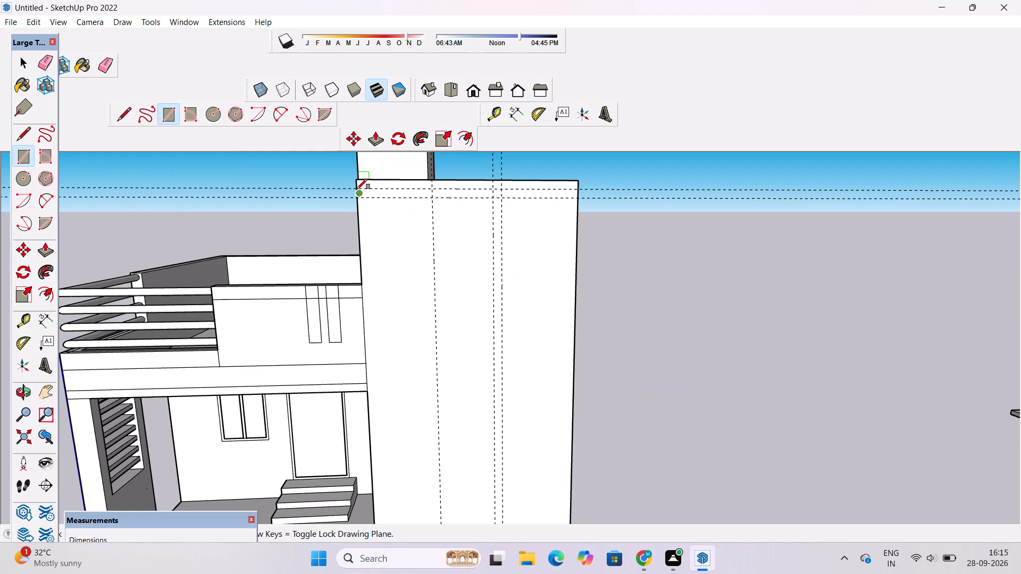
{"action": "scroll", "coordinate": [354, 191], "scroll_direction": "up", "scroll_amount": 9}
{"action": "left_click", "coordinate": [362, 183]}
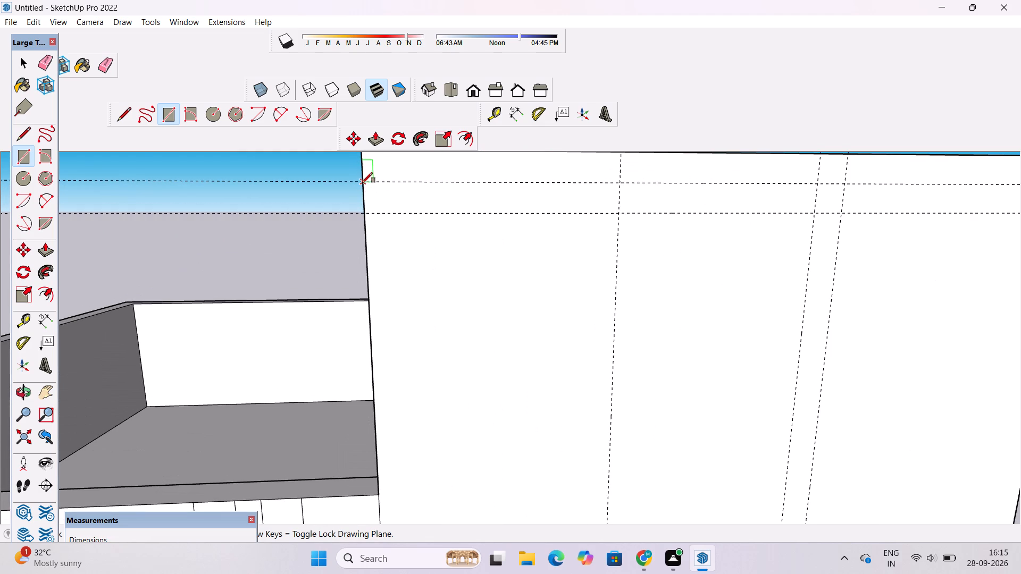
{"action": "scroll", "coordinate": [364, 186], "scroll_direction": "down", "scroll_amount": 12}
{"action": "scroll", "coordinate": [533, 199], "scroll_direction": "up", "scroll_amount": 4}
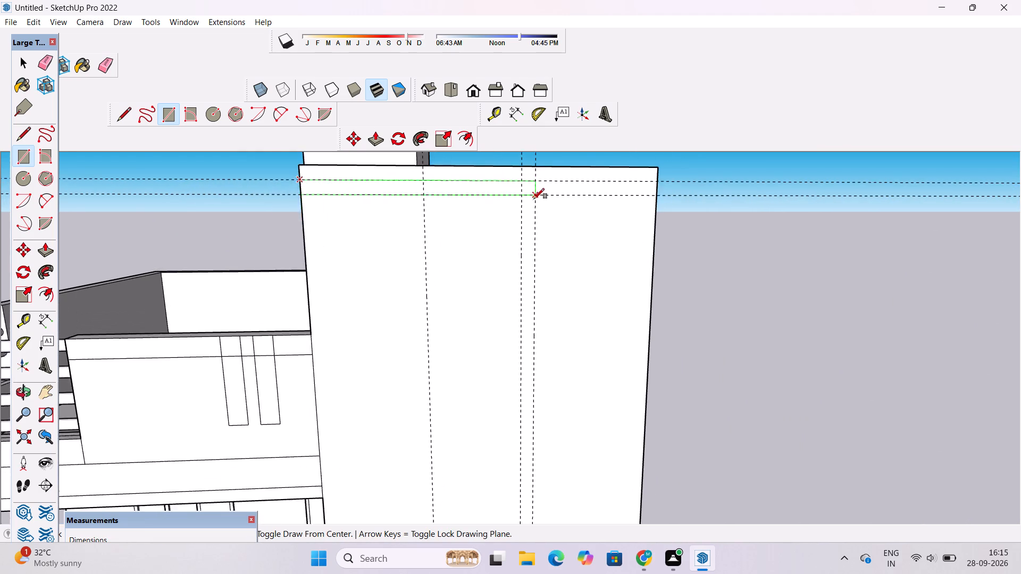
{"action": "left_click", "coordinate": [534, 195]}
Draw a 1' by 49' upright rectangle between the two close vertical guides, from the band's lower edge to the block's base.
{"action": "left_click", "coordinate": [519, 195]}
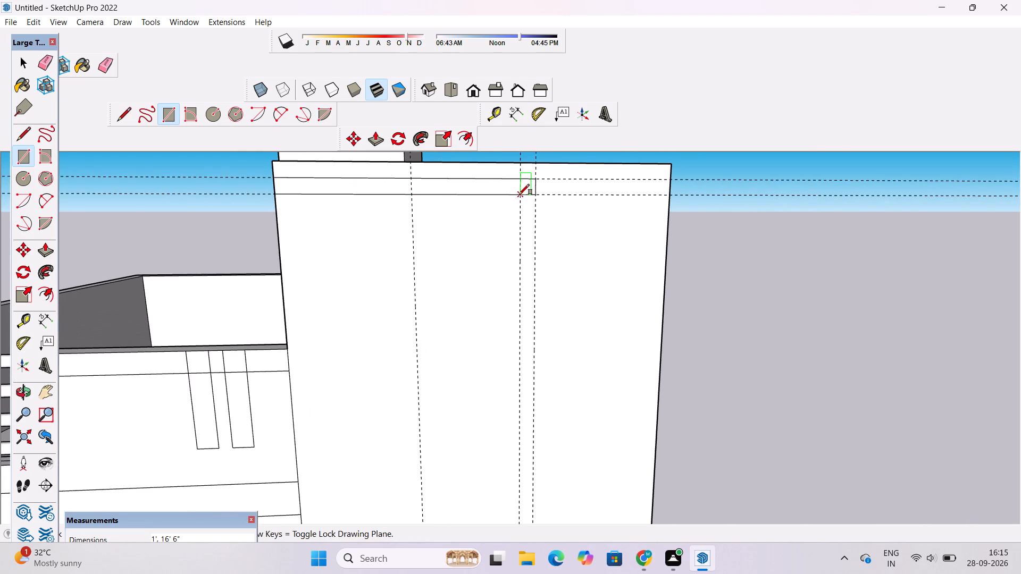
{"action": "scroll", "coordinate": [519, 195], "scroll_direction": "down", "scroll_amount": 11}
{"action": "scroll", "coordinate": [532, 276], "scroll_direction": "down", "scroll_amount": 3}
{"action": "scroll", "coordinate": [507, 351], "scroll_direction": "down", "scroll_amount": 1}
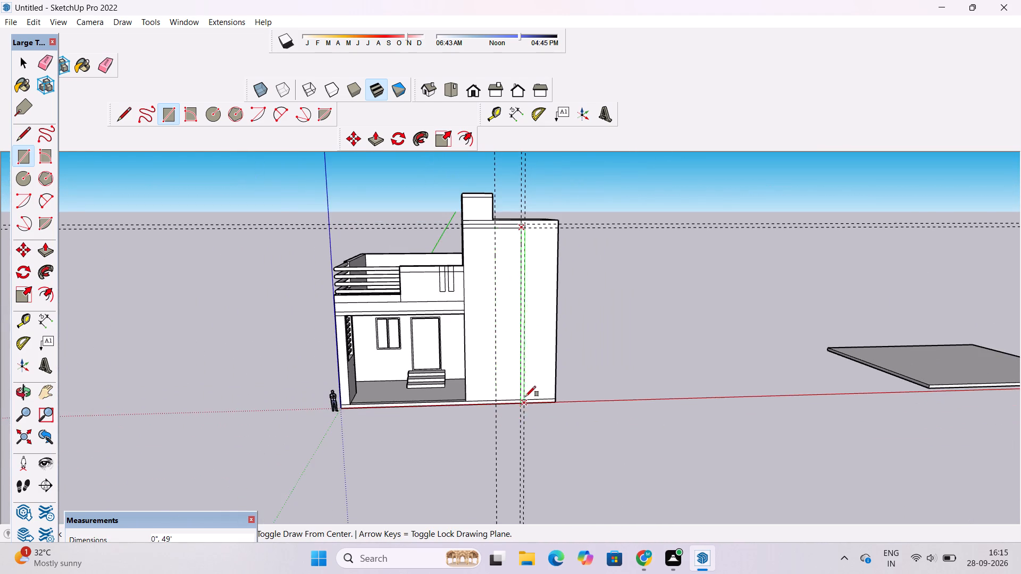
{"action": "scroll", "coordinate": [525, 396], "scroll_direction": "up", "scroll_amount": 7}
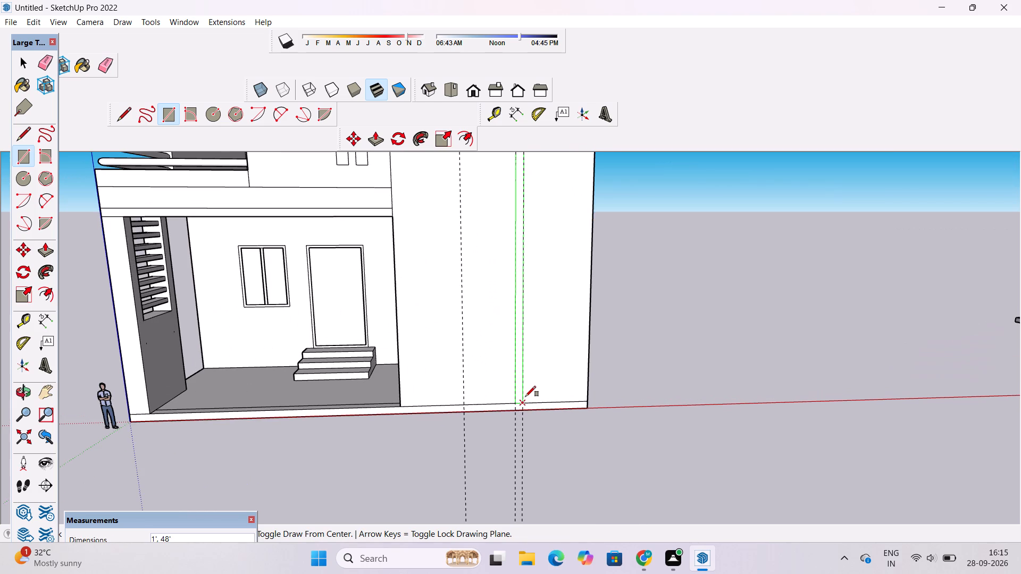
{"action": "scroll", "coordinate": [525, 395], "scroll_direction": "up", "scroll_amount": 5}
{"action": "left_click", "coordinate": [520, 422]}
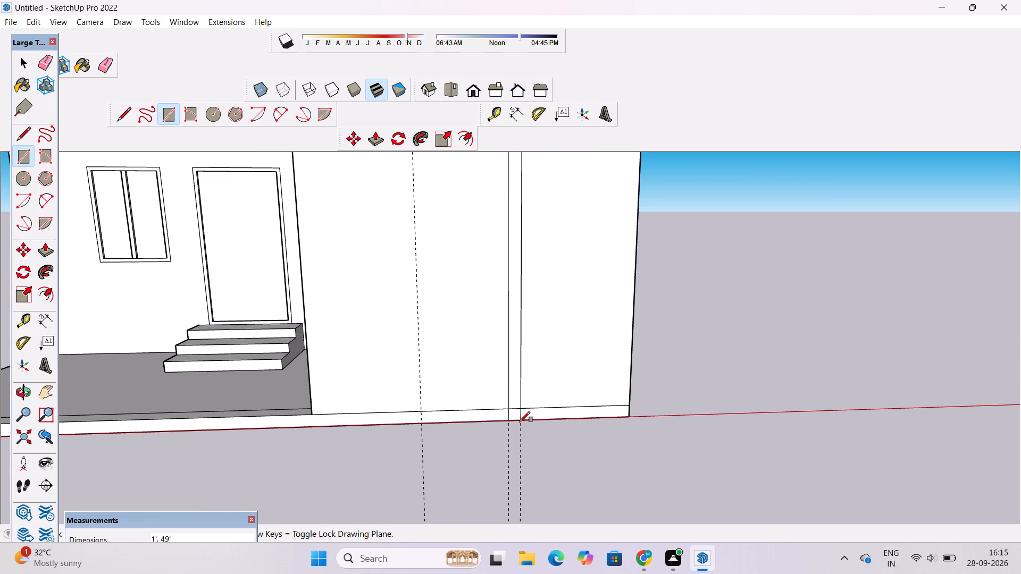
{"action": "key", "text": "space"}
Examine the band and upright strip outlines on the tall block and the house's front from its base to its top.
{"action": "type", "text": "o"}
{"action": "scroll", "coordinate": [520, 422], "scroll_direction": "down", "scroll_amount": 6}
{"action": "left_click_drag", "start_coordinate": [512, 449], "coordinate": [508, 417]}
{"action": "scroll", "coordinate": [504, 419], "scroll_direction": "down", "scroll_amount": 5}
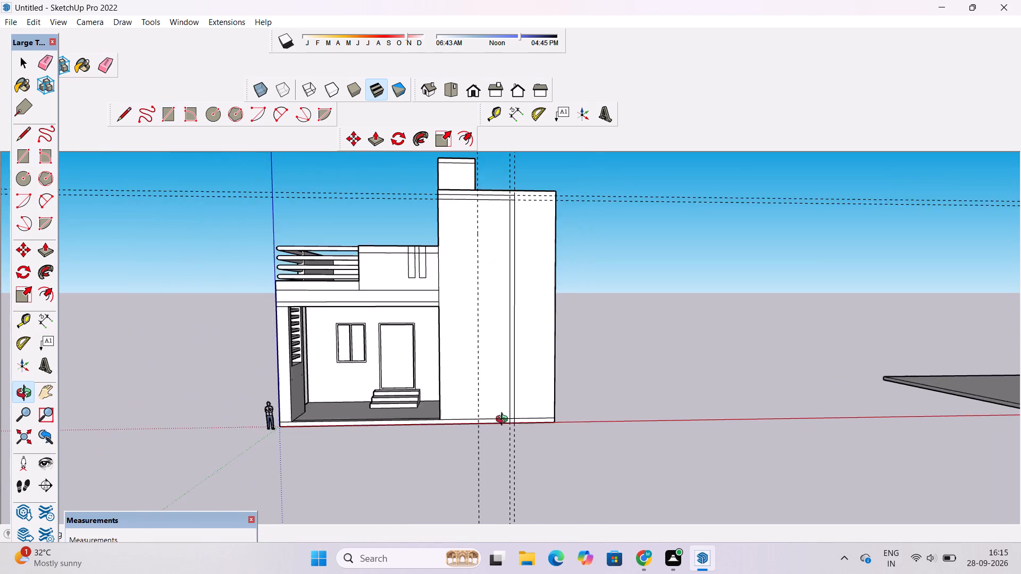
{"action": "left_click_drag", "start_coordinate": [504, 418], "coordinate": [495, 499], "text": "shift"}
{"action": "scroll", "coordinate": [432, 309], "scroll_direction": "up", "scroll_amount": 4}
{"action": "left_click_drag", "start_coordinate": [442, 326], "coordinate": [444, 332]}
{"action": "left_click_drag", "start_coordinate": [458, 342], "coordinate": [413, 349], "text": "shift"}
{"action": "scroll", "coordinate": [413, 349], "scroll_direction": "down", "scroll_amount": 1}
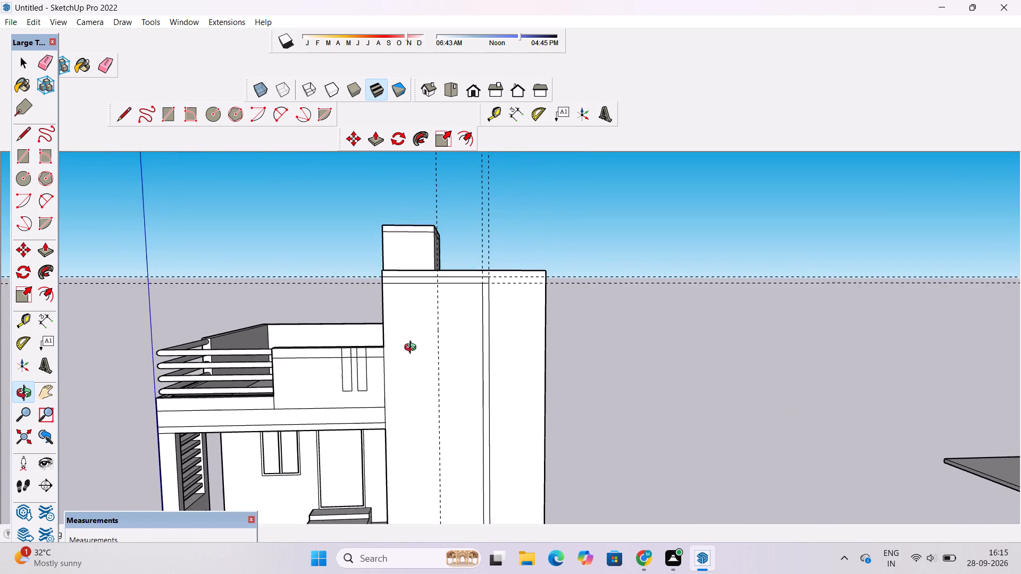
{"action": "scroll", "coordinate": [413, 349], "scroll_direction": "down", "scroll_amount": 1}
{"action": "left_click_drag", "start_coordinate": [423, 370], "coordinate": [428, 387]}
{"action": "left_click_drag", "start_coordinate": [429, 389], "coordinate": [430, 356]}
{"action": "left_click_drag", "start_coordinate": [441, 413], "coordinate": [450, 372], "text": "shift"}
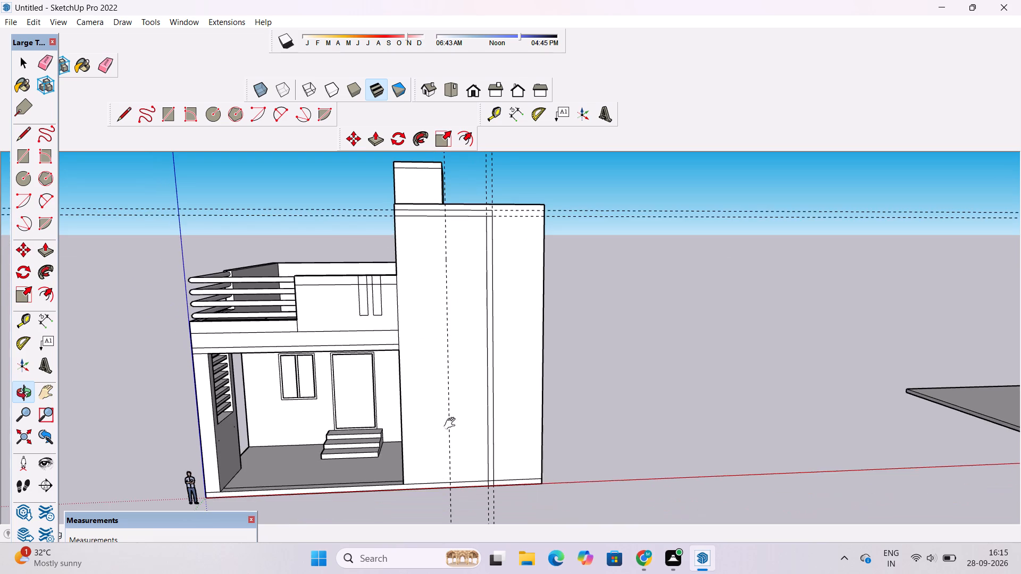
{"action": "left_click_drag", "start_coordinate": [452, 424], "coordinate": [446, 384], "text": "shift"}
{"action": "scroll", "coordinate": [452, 450], "scroll_direction": "up", "scroll_amount": 2}
{"action": "left_click_drag", "start_coordinate": [452, 445], "coordinate": [457, 408], "text": "shift"}
{"action": "left_click_drag", "start_coordinate": [458, 412], "coordinate": [461, 401]}
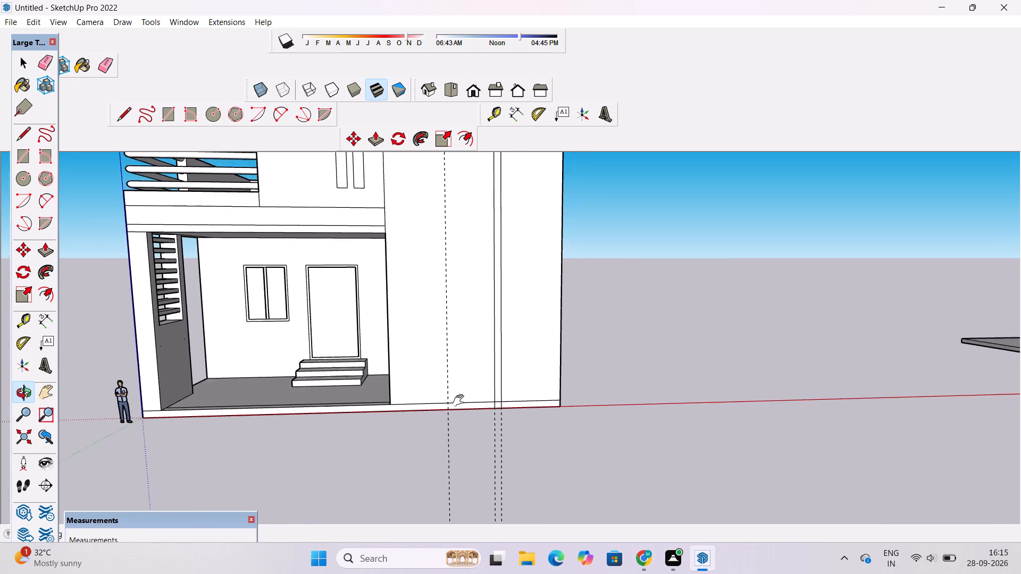
{"action": "left_click_drag", "start_coordinate": [461, 401], "coordinate": [461, 395]}
{"action": "left_click_drag", "start_coordinate": [461, 395], "coordinate": [475, 447], "text": "shift"}
{"action": "scroll", "coordinate": [474, 444], "scroll_direction": "up", "scroll_amount": 3}
{"action": "scroll", "coordinate": [474, 444], "scroll_direction": "down", "scroll_amount": 5}
{"action": "left_click_drag", "start_coordinate": [472, 398], "coordinate": [420, 441], "text": "shift"}
Draw a 49' vertical line along the 8.5' guide, from the tall block's base up to the horizontal band's lower edge.
{"action": "key", "text": "l"}
{"action": "scroll", "coordinate": [411, 490], "scroll_direction": "up", "scroll_amount": 2}
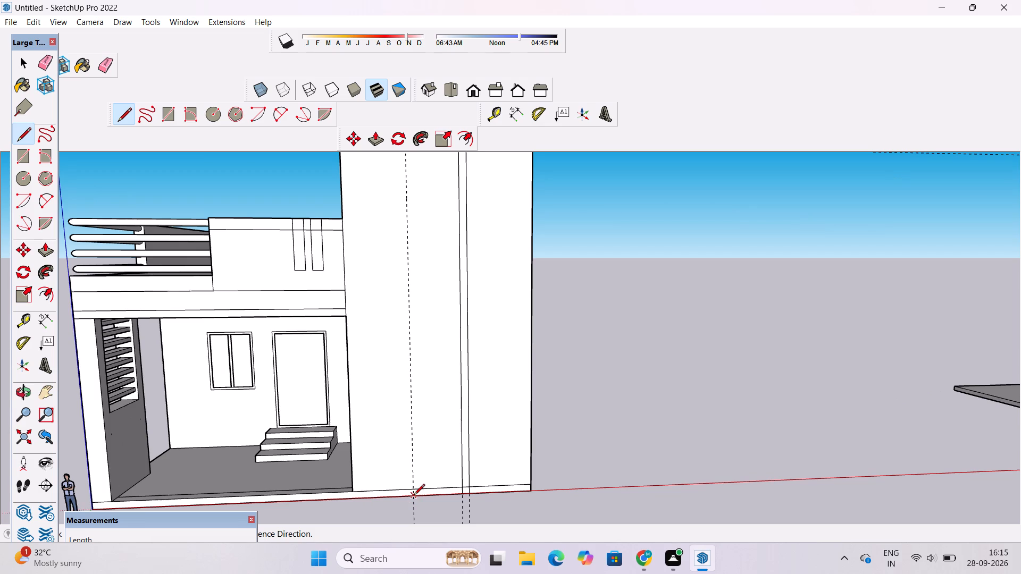
{"action": "left_click", "coordinate": [412, 497]}
{"action": "scroll", "coordinate": [411, 496], "scroll_direction": "down", "scroll_amount": 8}
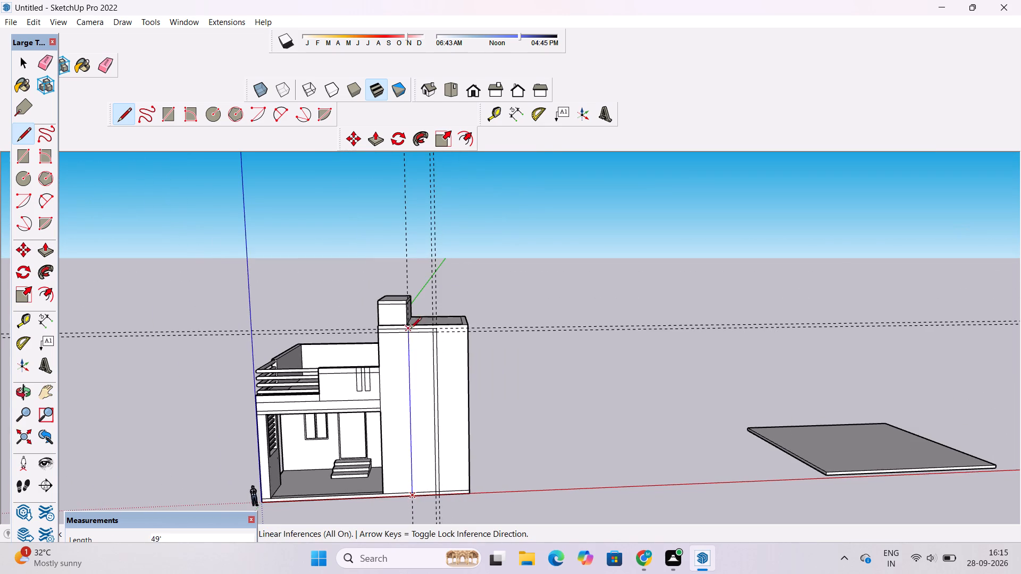
{"action": "scroll", "coordinate": [411, 329], "scroll_direction": "up", "scroll_amount": 4}
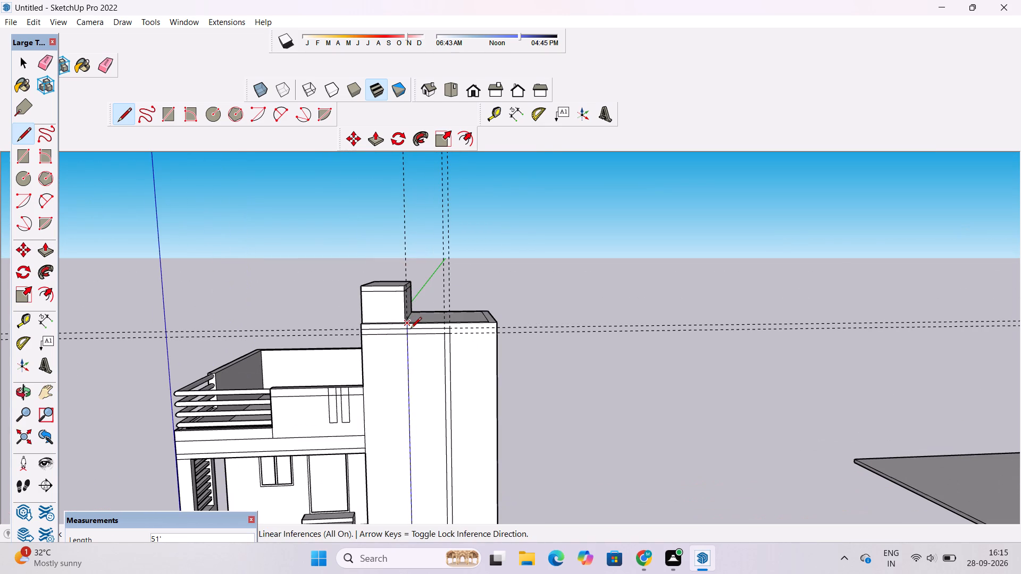
{"action": "scroll", "coordinate": [408, 331], "scroll_direction": "up", "scroll_amount": 3}
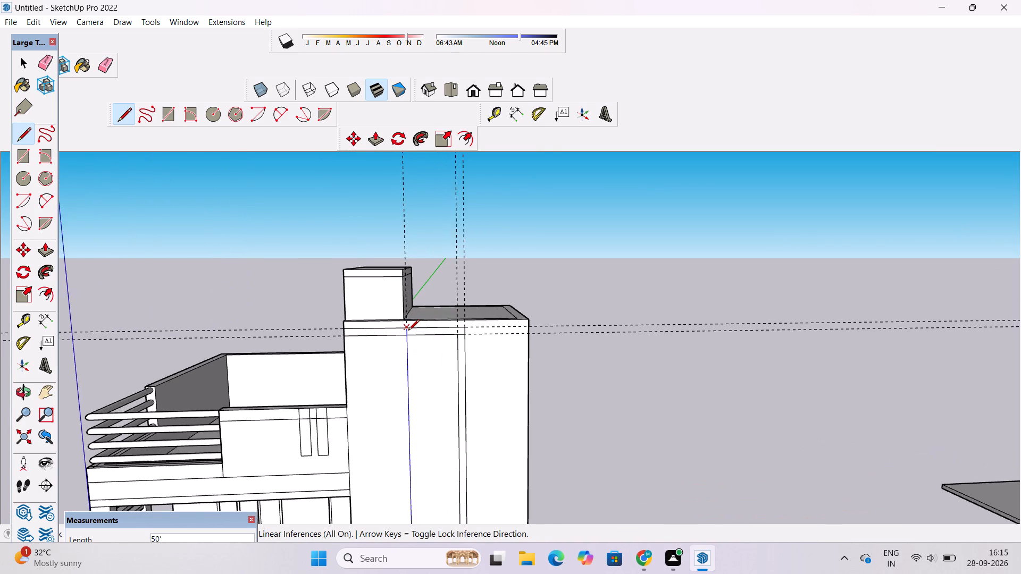
{"action": "scroll", "coordinate": [408, 331], "scroll_direction": "up", "scroll_amount": 5}
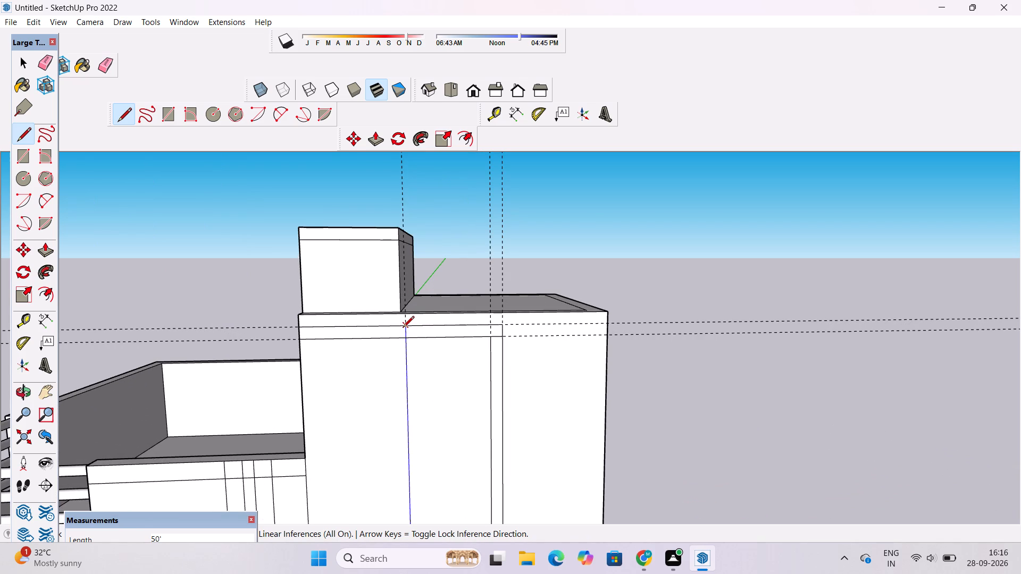
{"action": "scroll", "coordinate": [403, 343], "scroll_direction": "up", "scroll_amount": 3}
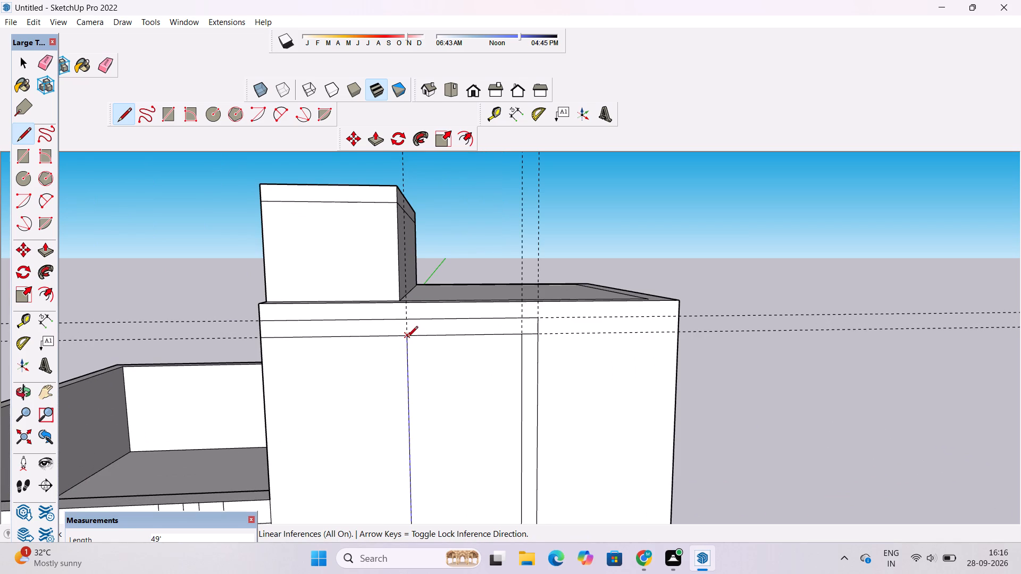
{"action": "left_click", "coordinate": [406, 337]}
{"action": "key", "text": "space"}
Draw a vertical line along the 8.5' guide from the horizontal band's upper edge to the tall block's top edge.
{"action": "type", "text": "o"}
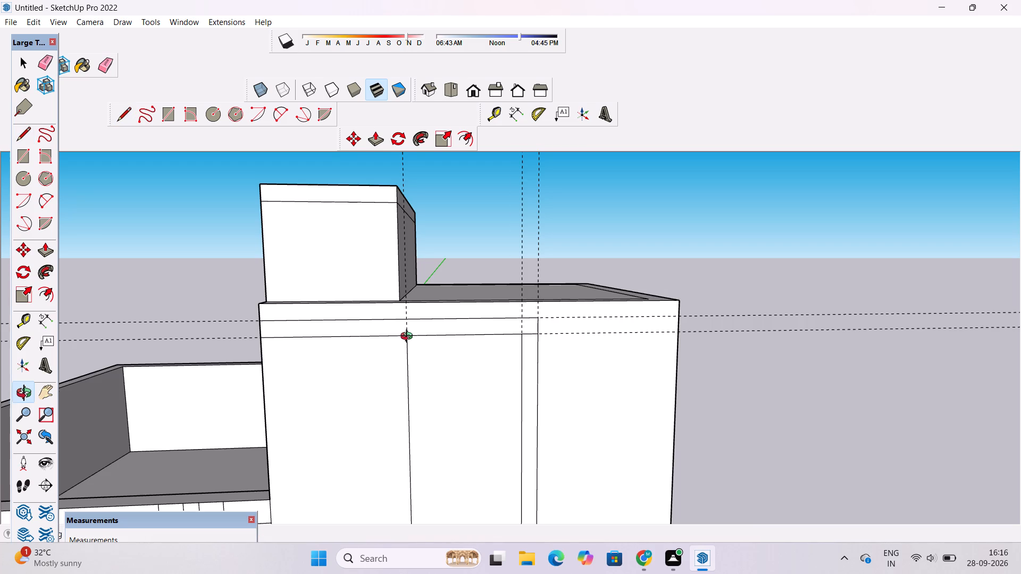
{"action": "scroll", "coordinate": [409, 337], "scroll_direction": "down", "scroll_amount": 4}
{"action": "scroll", "coordinate": [411, 342], "scroll_direction": "up", "scroll_amount": 5}
{"action": "left_click_drag", "start_coordinate": [392, 325], "coordinate": [372, 319], "text": "shift"}
{"action": "left_click_drag", "start_coordinate": [372, 332], "coordinate": [372, 364]}
{"action": "left_click_drag", "start_coordinate": [371, 356], "coordinate": [387, 352], "text": "shift"}
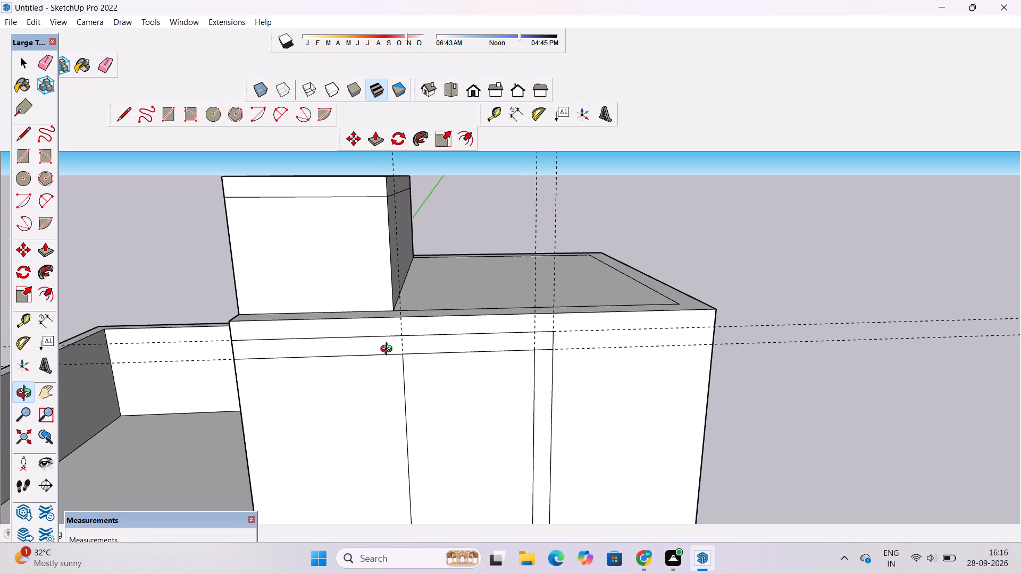
{"action": "scroll", "coordinate": [396, 349], "scroll_direction": "up", "scroll_amount": 2}
{"action": "left_click", "coordinate": [403, 340], "text": "shift"}
{"action": "scroll", "coordinate": [407, 334], "scroll_direction": "up", "scroll_amount": 3}
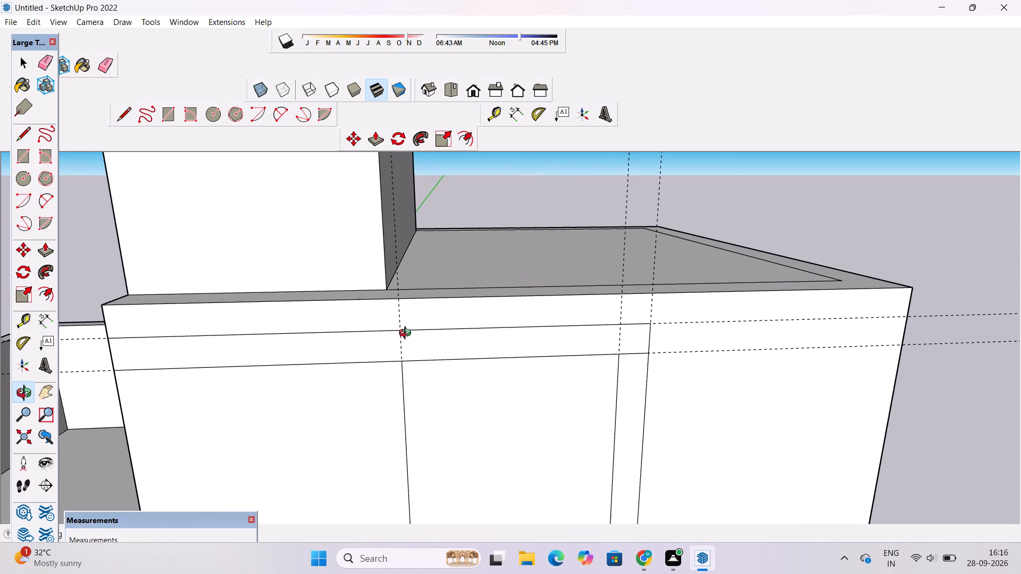
{"action": "key", "text": "l"}
{"action": "scroll", "coordinate": [407, 334], "scroll_direction": "up", "scroll_amount": 4}
{"action": "left_click", "coordinate": [397, 328]}
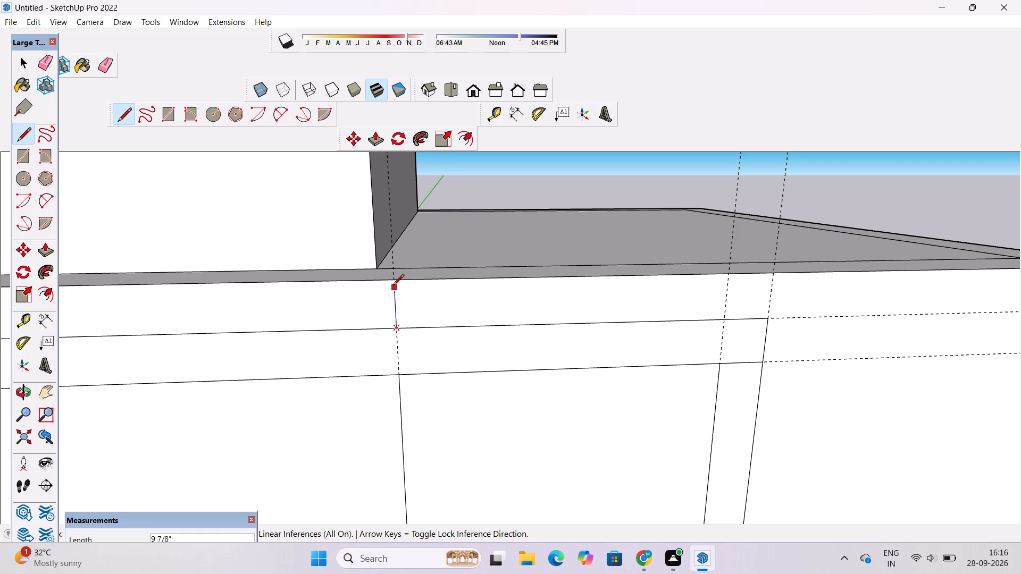
{"action": "left_click", "coordinate": [394, 279]}
Erase the three vertical guides on the tall block's front.
{"action": "key", "text": "e"}
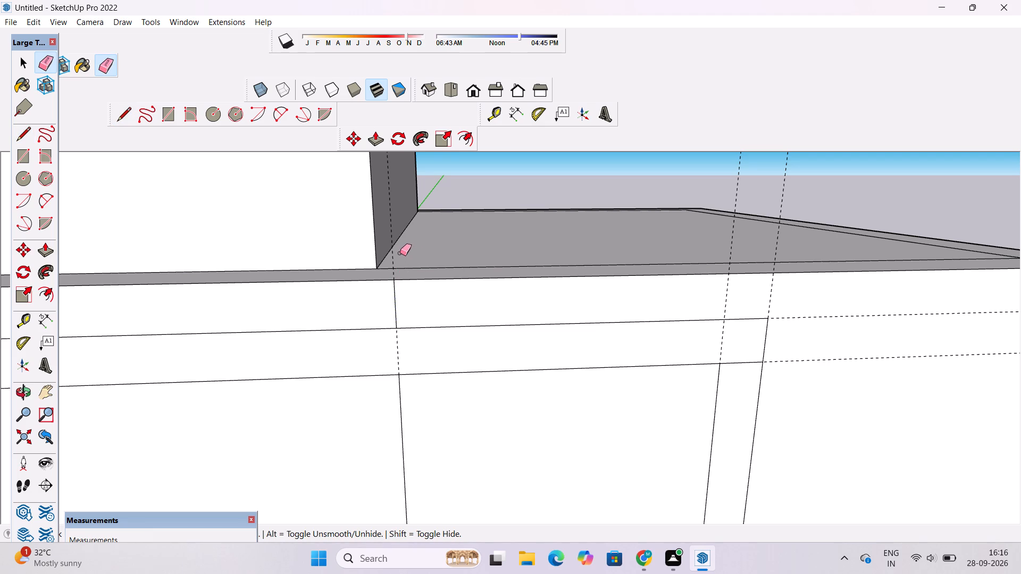
{"action": "left_click_drag", "start_coordinate": [399, 252], "coordinate": [393, 259]}
{"action": "scroll", "coordinate": [501, 239], "scroll_direction": "down", "scroll_amount": 4}
{"action": "left_click_drag", "start_coordinate": [674, 230], "coordinate": [672, 231]}
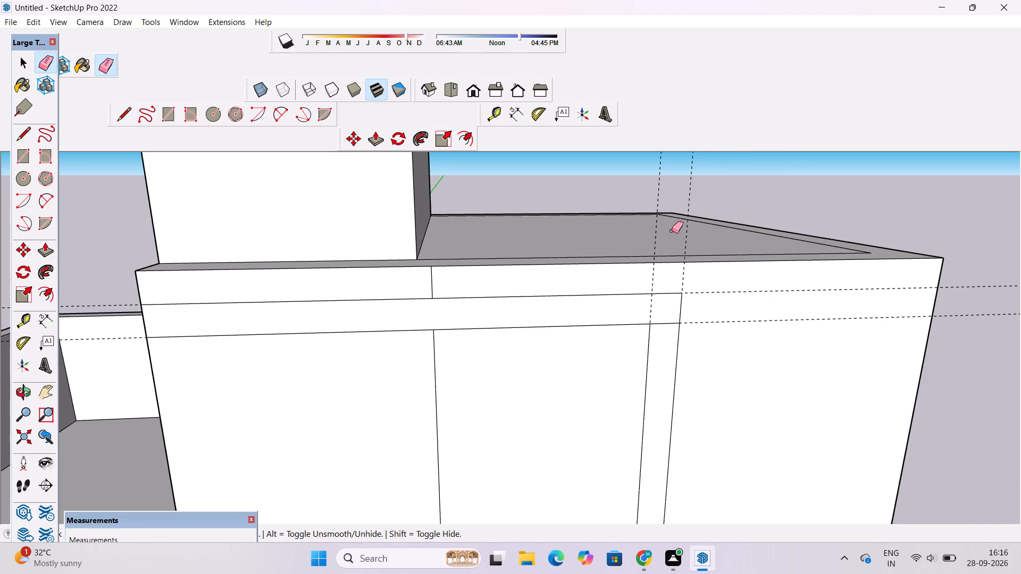
{"action": "left_click_drag", "start_coordinate": [672, 231], "coordinate": [634, 241]}
{"action": "scroll", "coordinate": [587, 299], "scroll_direction": "down", "scroll_amount": 5}
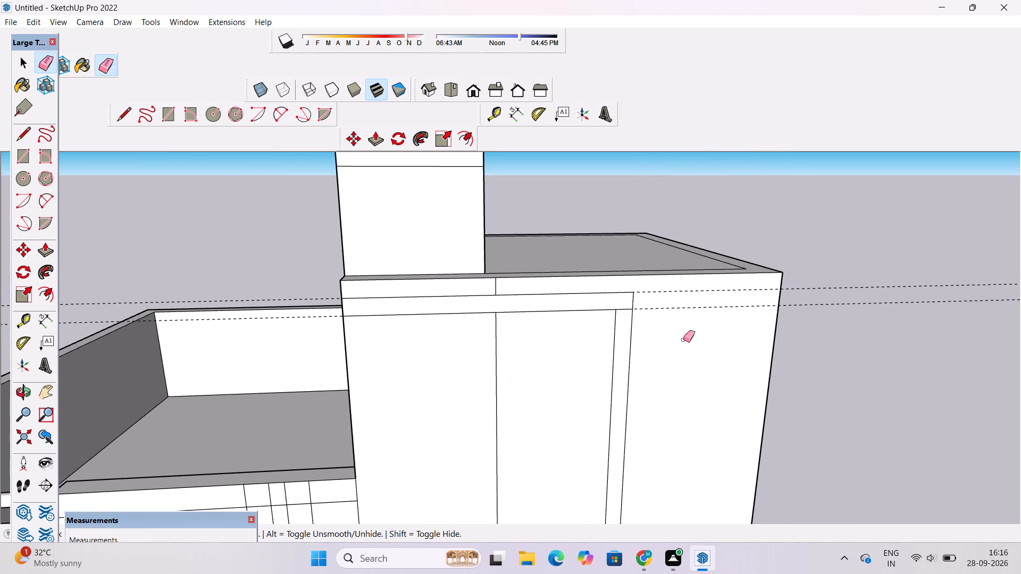
{"action": "scroll", "coordinate": [727, 322], "scroll_direction": "up", "scroll_amount": 3}
{"action": "scroll", "coordinate": [465, 315], "scroll_direction": "down", "scroll_amount": 4}
Erase the lower horizontal guide and the short band edge segment between the upright strip's sides, joining band and strip.
{"action": "key", "text": "o"}
{"action": "left_click_drag", "start_coordinate": [583, 370], "coordinate": [568, 318]}
{"action": "left_click_drag", "start_coordinate": [569, 308], "coordinate": [537, 316], "text": "shift"}
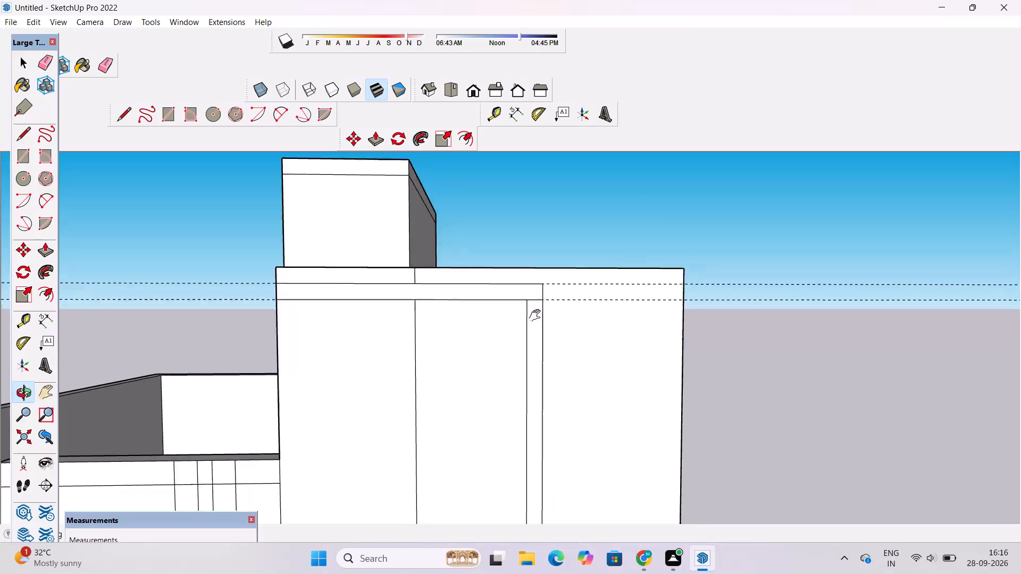
{"action": "left_click_drag", "start_coordinate": [537, 316], "coordinate": [499, 326], "text": "shift"}
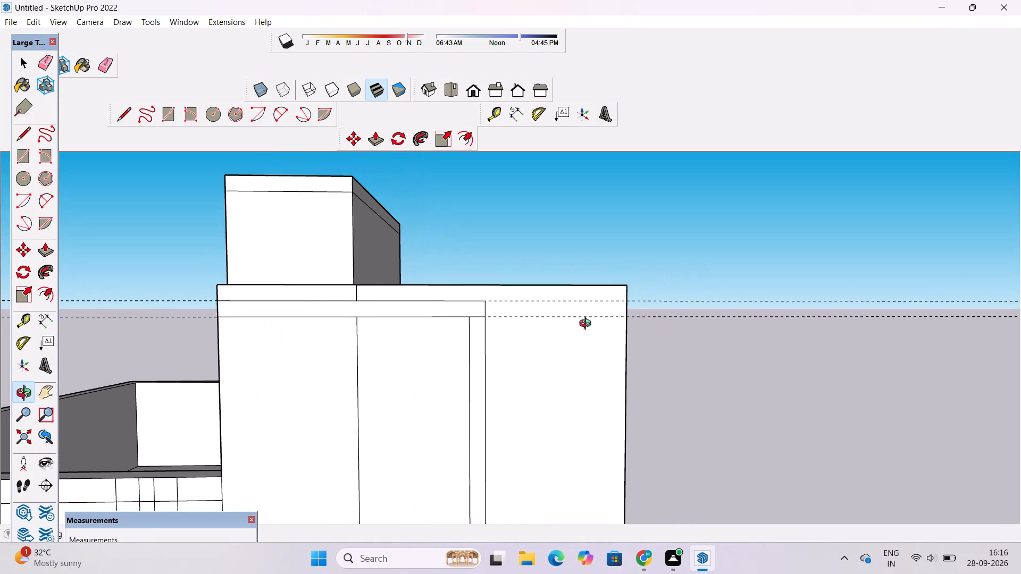
{"action": "left_click_drag", "start_coordinate": [587, 329], "coordinate": [587, 381]}
{"action": "left_click_drag", "start_coordinate": [529, 372], "coordinate": [555, 361], "text": "shift"}
{"action": "left_click_drag", "start_coordinate": [549, 373], "coordinate": [563, 390]}
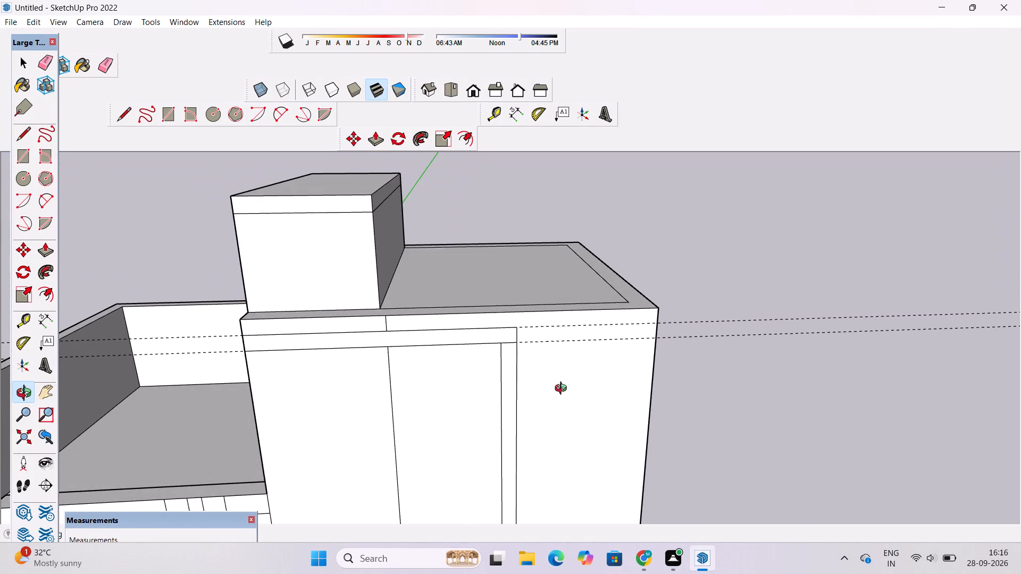
{"action": "key", "text": "e"}
{"action": "scroll", "coordinate": [539, 374], "scroll_direction": "up", "scroll_amount": 3}
{"action": "left_click_drag", "start_coordinate": [498, 324], "coordinate": [498, 337]}
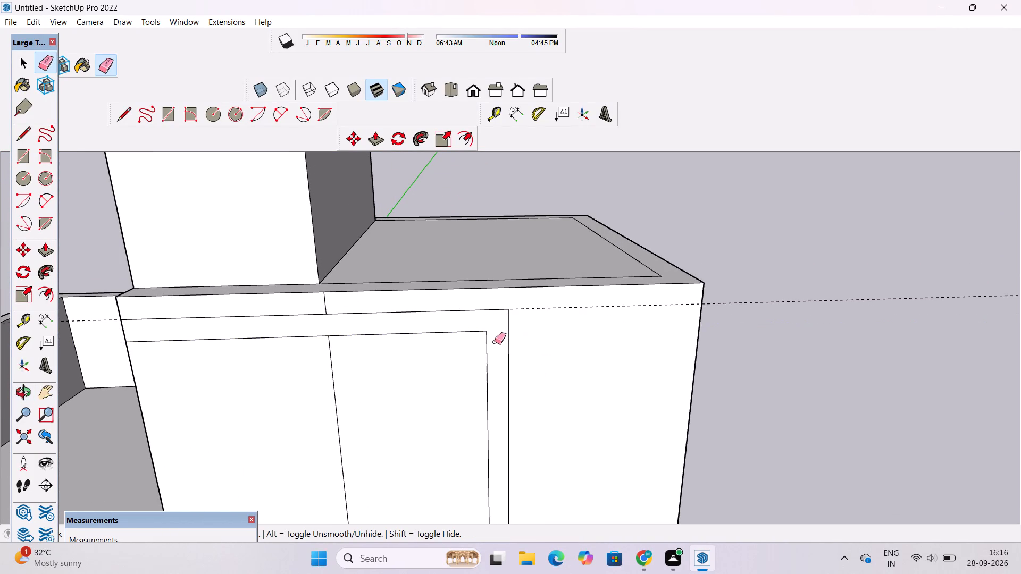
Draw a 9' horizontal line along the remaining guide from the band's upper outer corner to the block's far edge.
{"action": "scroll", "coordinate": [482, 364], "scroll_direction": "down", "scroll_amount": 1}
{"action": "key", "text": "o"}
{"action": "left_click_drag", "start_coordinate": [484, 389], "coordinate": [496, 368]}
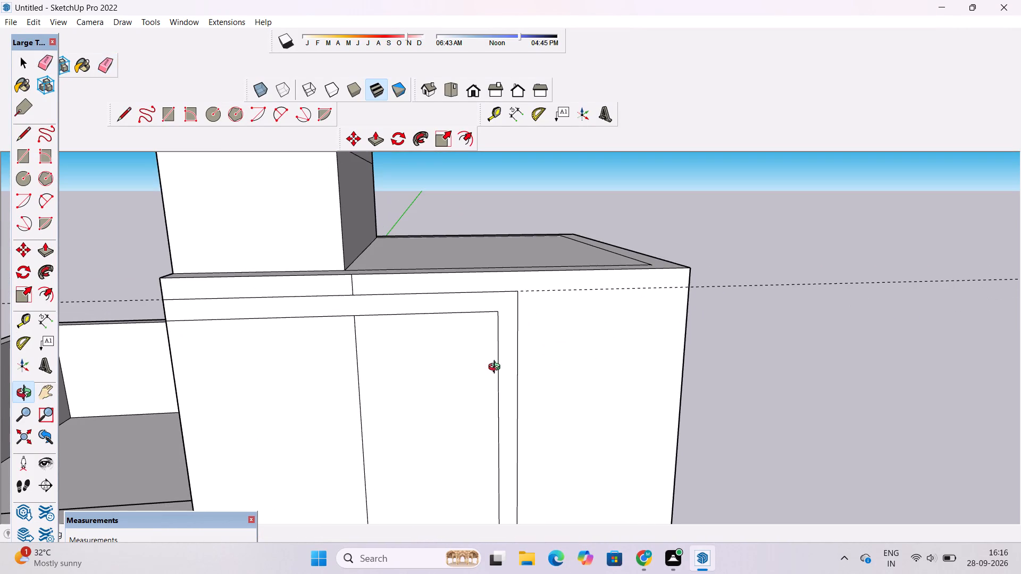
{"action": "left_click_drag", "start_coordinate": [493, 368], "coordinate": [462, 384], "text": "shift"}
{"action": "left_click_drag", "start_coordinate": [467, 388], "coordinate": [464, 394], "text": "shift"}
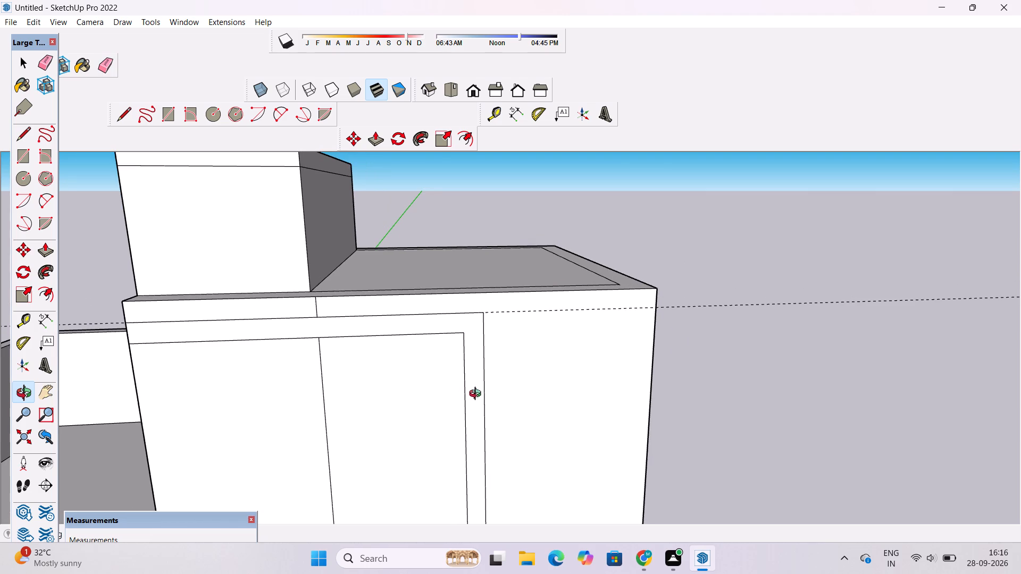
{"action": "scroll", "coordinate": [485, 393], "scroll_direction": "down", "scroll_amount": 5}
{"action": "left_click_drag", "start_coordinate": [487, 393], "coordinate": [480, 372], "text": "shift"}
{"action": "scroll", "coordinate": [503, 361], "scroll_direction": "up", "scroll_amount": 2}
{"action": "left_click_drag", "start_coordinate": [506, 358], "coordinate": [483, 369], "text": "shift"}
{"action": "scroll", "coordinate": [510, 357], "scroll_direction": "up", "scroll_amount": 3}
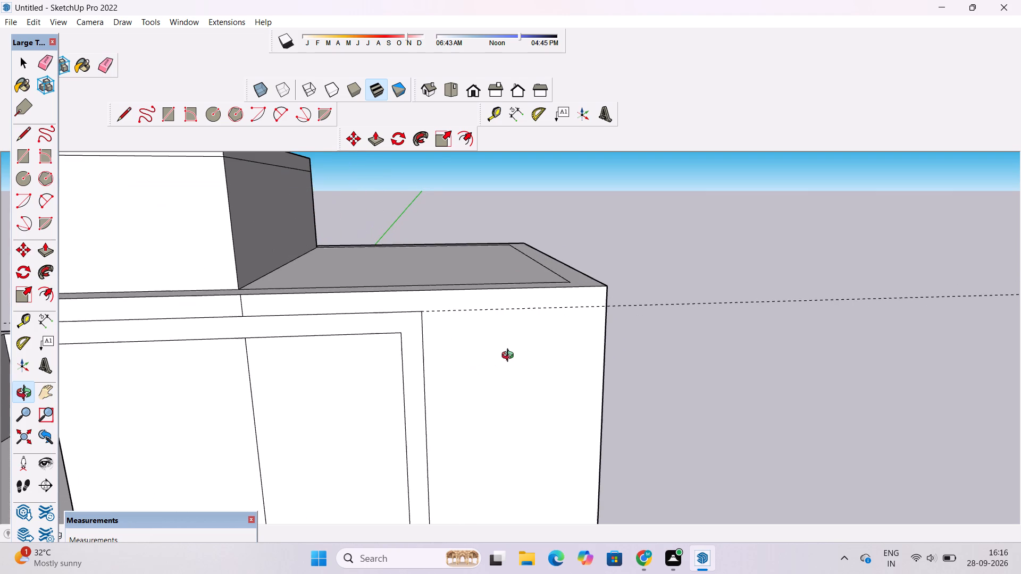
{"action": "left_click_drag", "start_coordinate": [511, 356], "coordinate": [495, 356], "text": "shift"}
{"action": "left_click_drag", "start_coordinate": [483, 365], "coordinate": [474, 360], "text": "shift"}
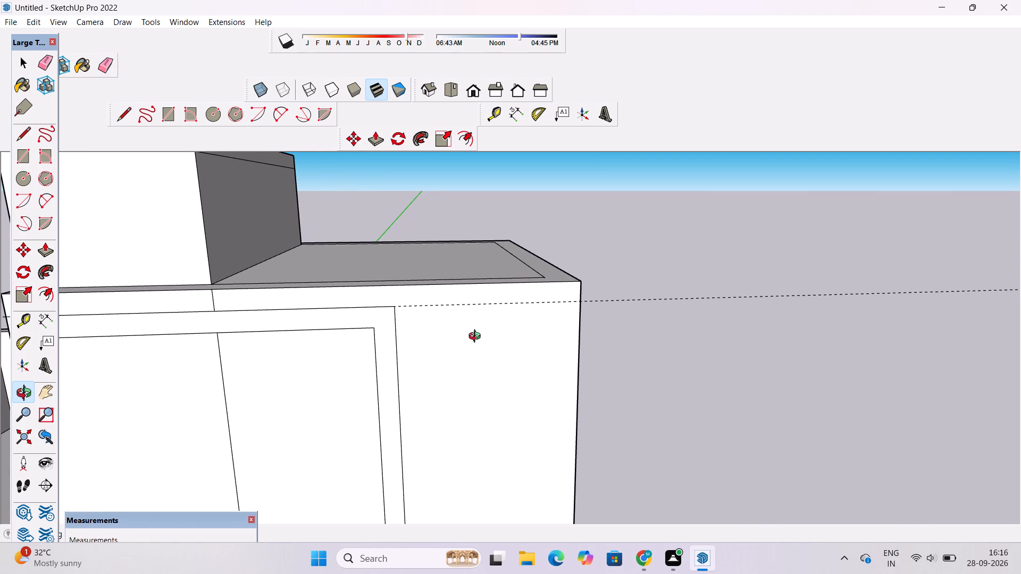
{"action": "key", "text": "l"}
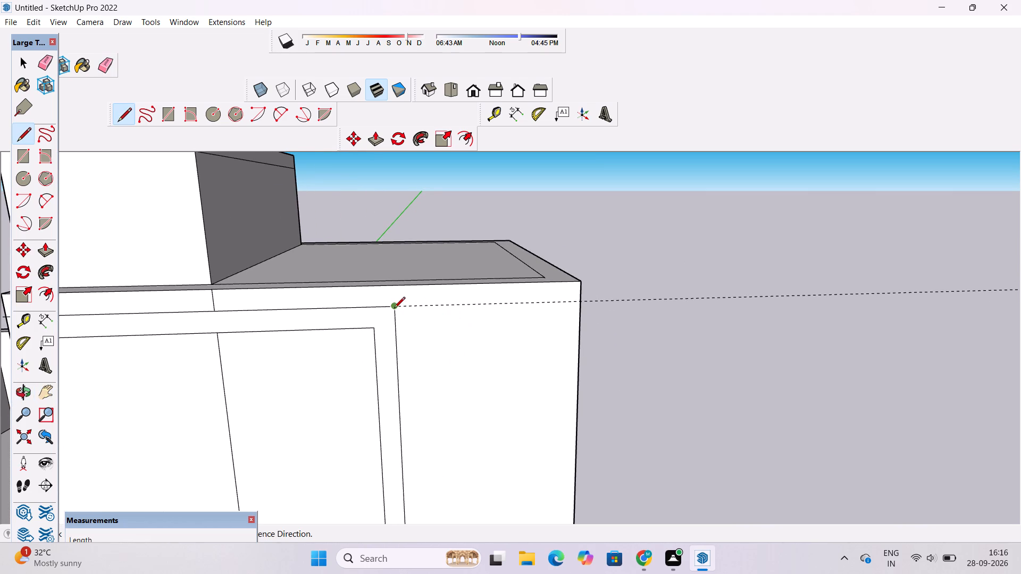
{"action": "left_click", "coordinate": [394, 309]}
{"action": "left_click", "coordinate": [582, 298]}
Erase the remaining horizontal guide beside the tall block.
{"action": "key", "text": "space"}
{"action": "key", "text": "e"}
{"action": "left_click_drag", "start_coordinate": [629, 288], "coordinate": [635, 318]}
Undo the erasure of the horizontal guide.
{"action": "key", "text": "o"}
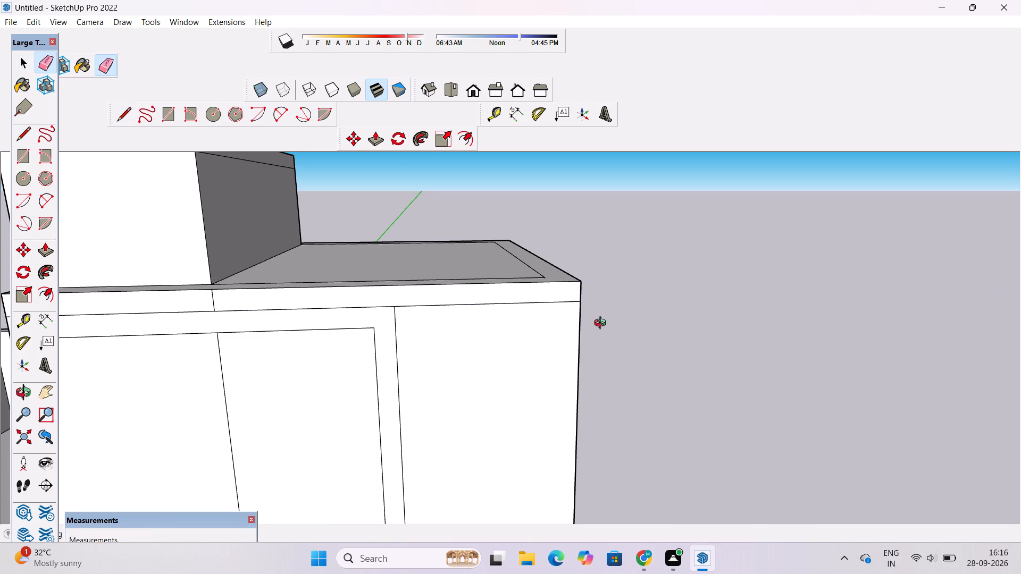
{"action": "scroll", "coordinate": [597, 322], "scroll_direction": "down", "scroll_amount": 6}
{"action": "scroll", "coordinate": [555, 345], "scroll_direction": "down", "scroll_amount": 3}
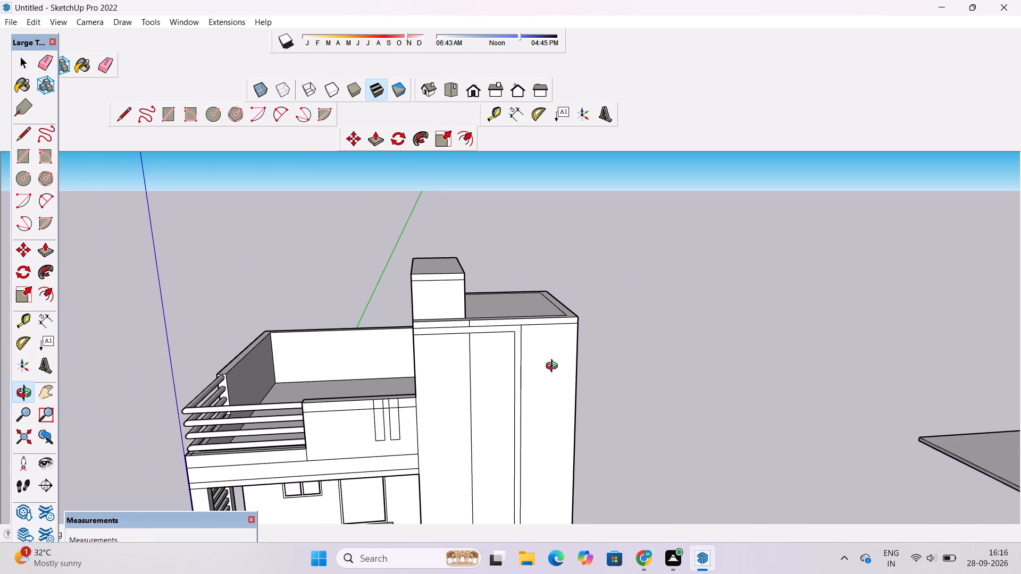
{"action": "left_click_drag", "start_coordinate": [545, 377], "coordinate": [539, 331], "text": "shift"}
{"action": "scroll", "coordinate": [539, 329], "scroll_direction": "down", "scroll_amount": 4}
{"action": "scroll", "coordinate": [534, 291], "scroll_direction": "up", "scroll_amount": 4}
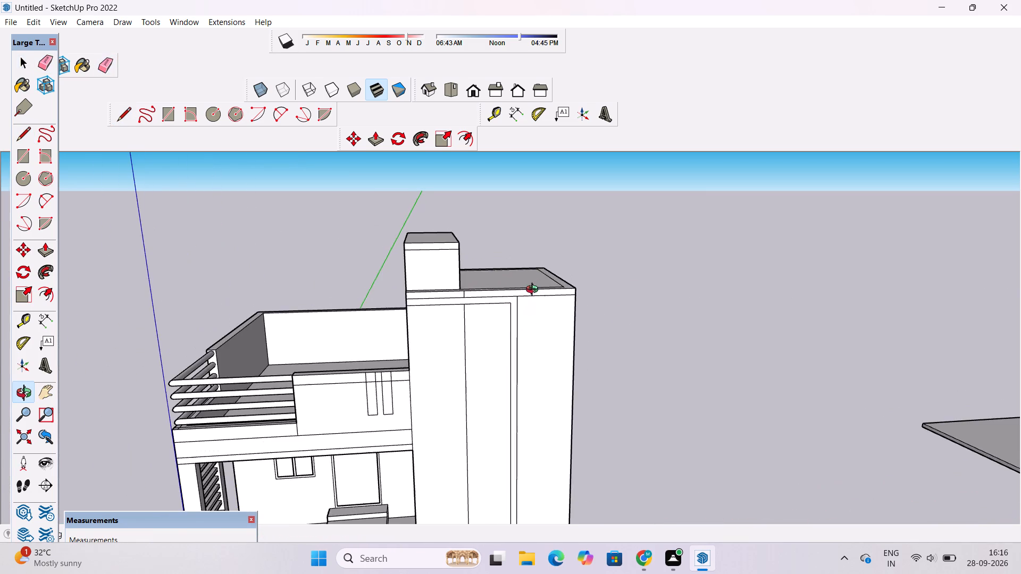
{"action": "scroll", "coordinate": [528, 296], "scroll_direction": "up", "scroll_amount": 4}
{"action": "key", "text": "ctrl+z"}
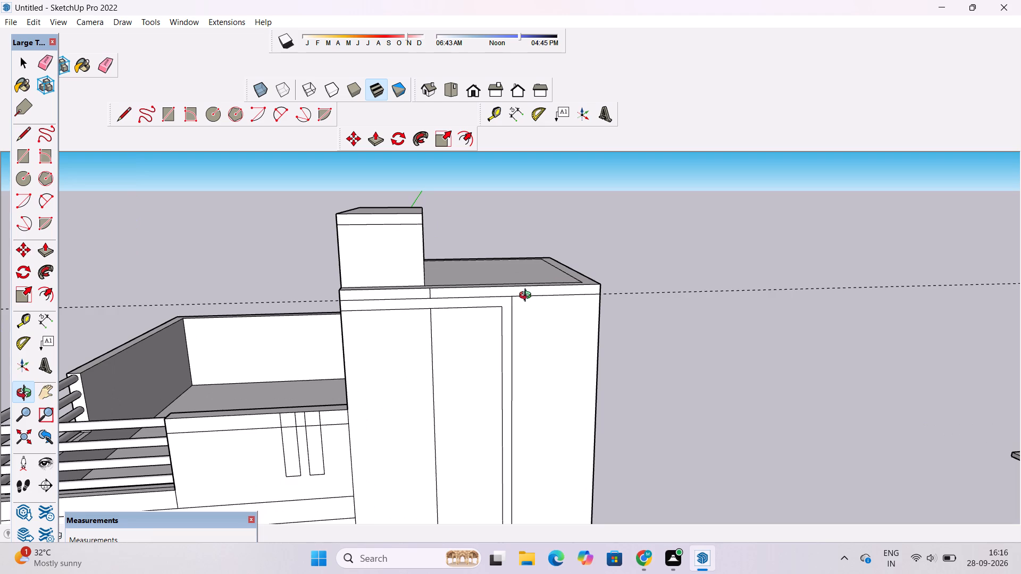
Erase the horizontal guide and the 9' line between the band's upper corner and the block's far edge.
{"action": "key", "text": "e"}
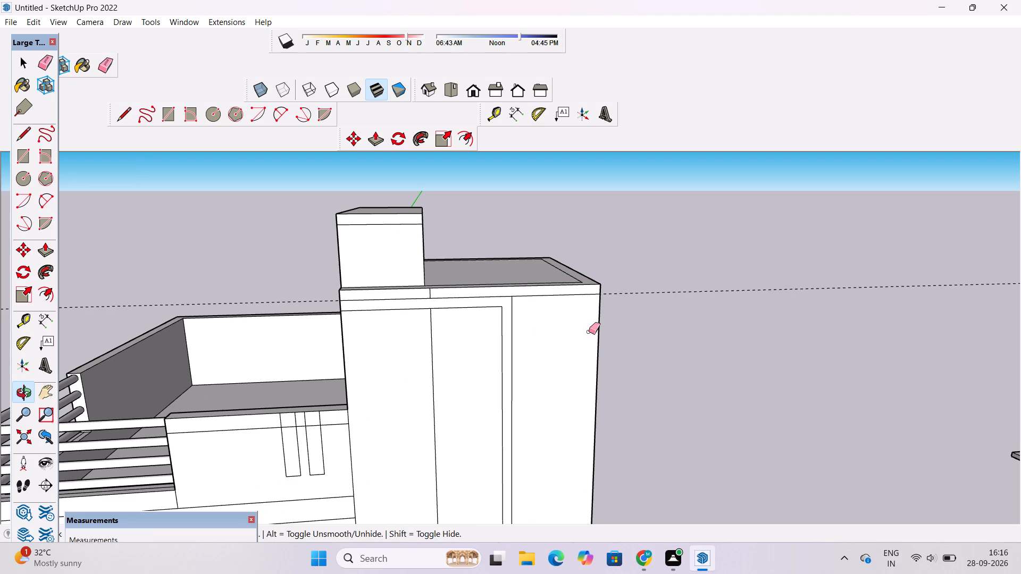
{"action": "left_click_drag", "start_coordinate": [684, 274], "coordinate": [643, 306]}
{"action": "scroll", "coordinate": [585, 305], "scroll_direction": "up", "scroll_amount": 4}
{"action": "left_click_drag", "start_coordinate": [590, 284], "coordinate": [584, 298]}
Place a horizontal guide 2' below the tall block's top front edge.
{"action": "scroll", "coordinate": [416, 319], "scroll_direction": "down", "scroll_amount": 5}
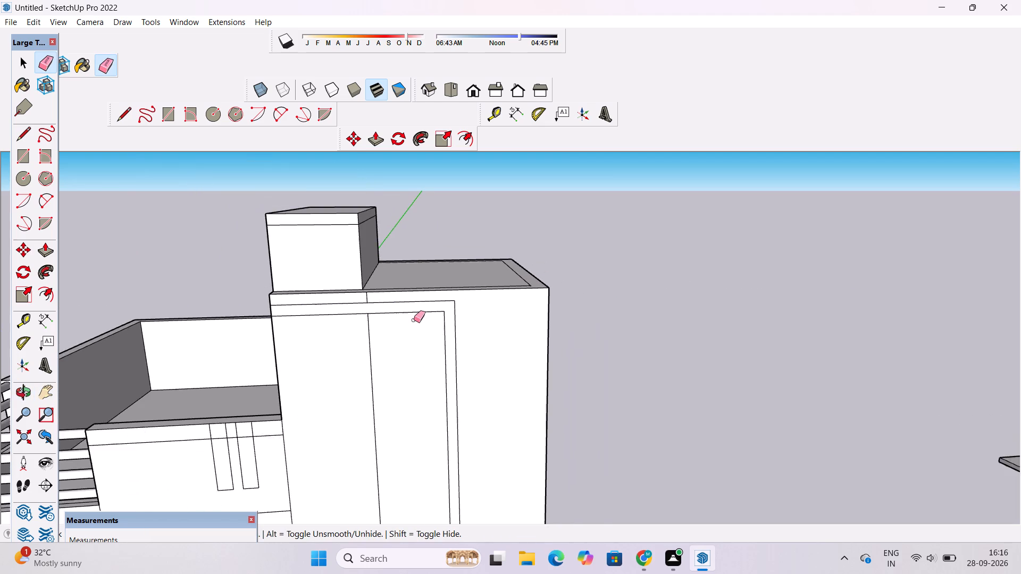
{"action": "scroll", "coordinate": [414, 320], "scroll_direction": "up", "scroll_amount": 5}
{"action": "scroll", "coordinate": [413, 320], "scroll_direction": "down", "scroll_amount": 2}
{"action": "key", "text": "t"}
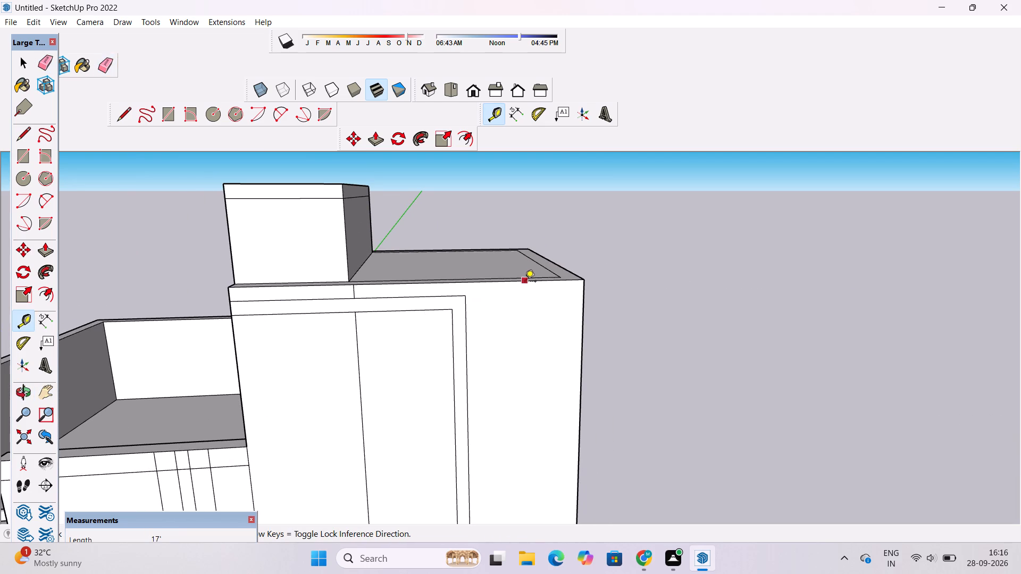
{"action": "left_click", "coordinate": [511, 282]}
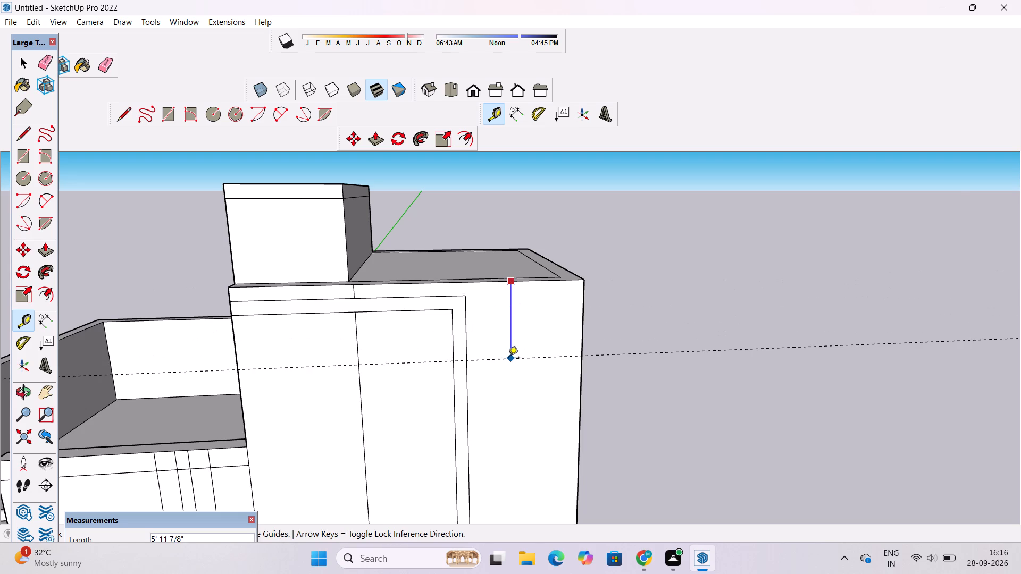
{"action": "type", "text": "2'"}
{"action": "key", "text": "Return"}
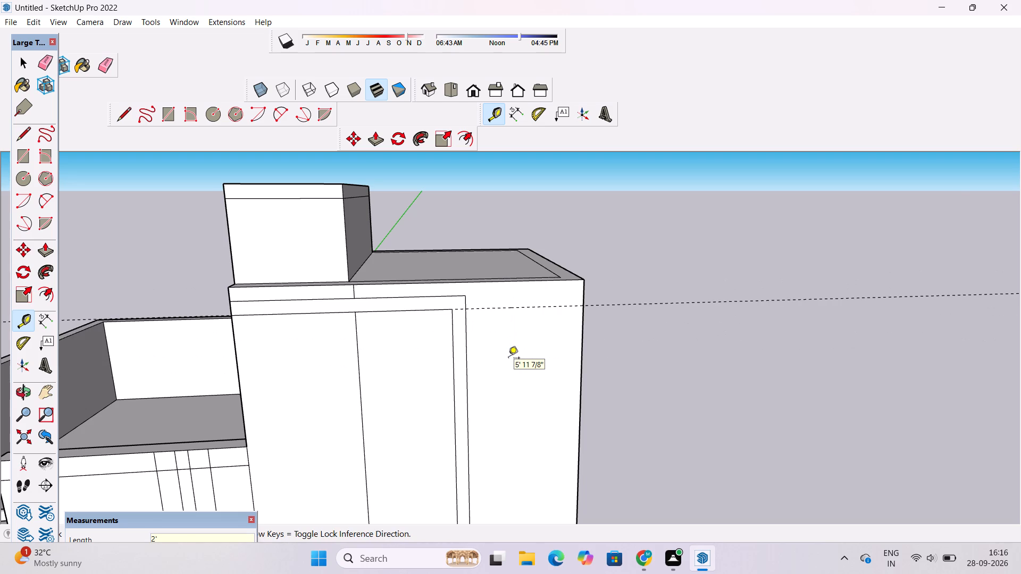
Draw a horizontal line along the 2' guide from the upright strip's outer edge to the block's far edge.
{"action": "key", "text": "l"}
{"action": "scroll", "coordinate": [438, 335], "scroll_direction": "down", "scroll_amount": 5}
{"action": "scroll", "coordinate": [470, 333], "scroll_direction": "up", "scroll_amount": 4}
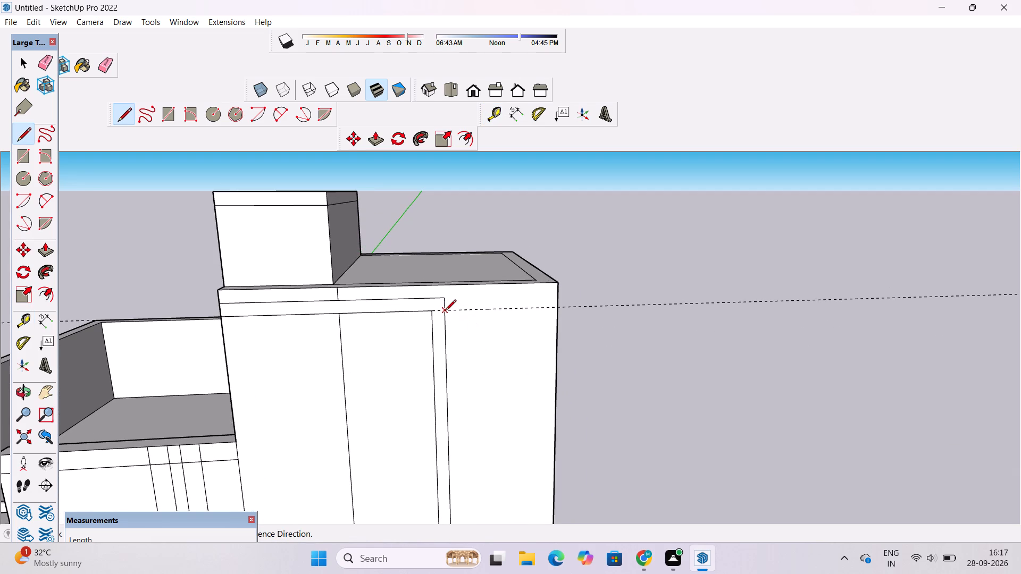
{"action": "left_click", "coordinate": [445, 311]}
{"action": "left_click", "coordinate": [556, 309]}
Erase the 2' horizontal guide.
{"action": "key", "text": "e"}
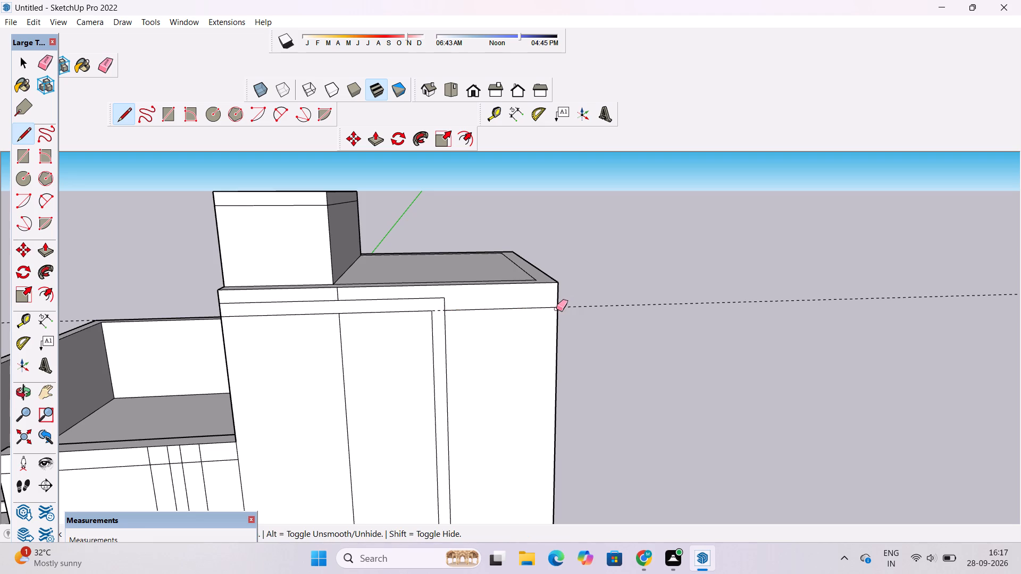
{"action": "left_click_drag", "start_coordinate": [609, 298], "coordinate": [609, 310]}
Examine the tall block's band and strip outlines and the whole house front from several angles.
{"action": "key", "text": "o"}
{"action": "scroll", "coordinate": [549, 318], "scroll_direction": "down", "scroll_amount": 4}
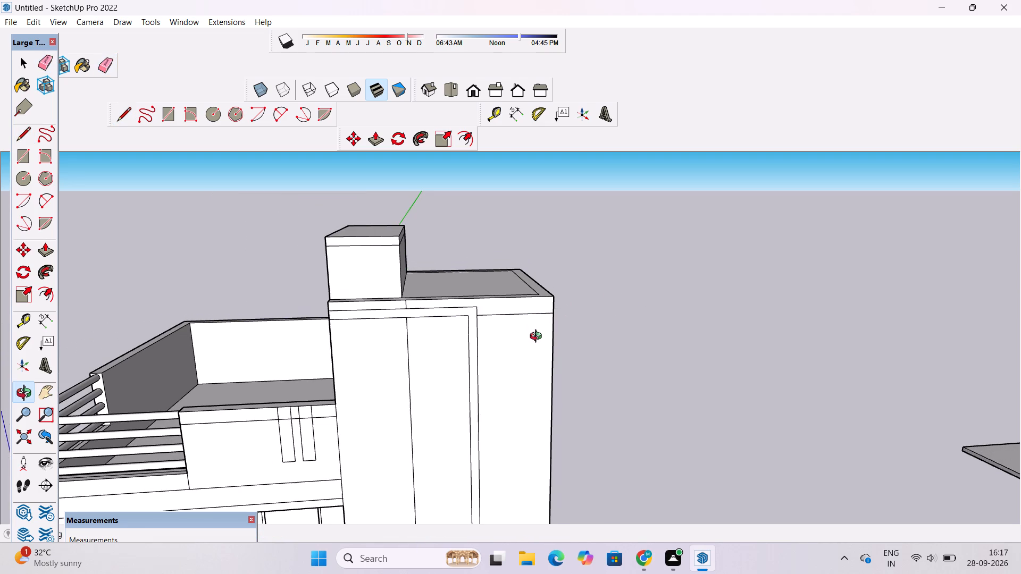
{"action": "left_click_drag", "start_coordinate": [532, 345], "coordinate": [479, 336], "text": "shift"}
{"action": "left_click_drag", "start_coordinate": [440, 374], "coordinate": [461, 324], "text": "shift"}
{"action": "scroll", "coordinate": [461, 324], "scroll_direction": "down", "scroll_amount": 5}
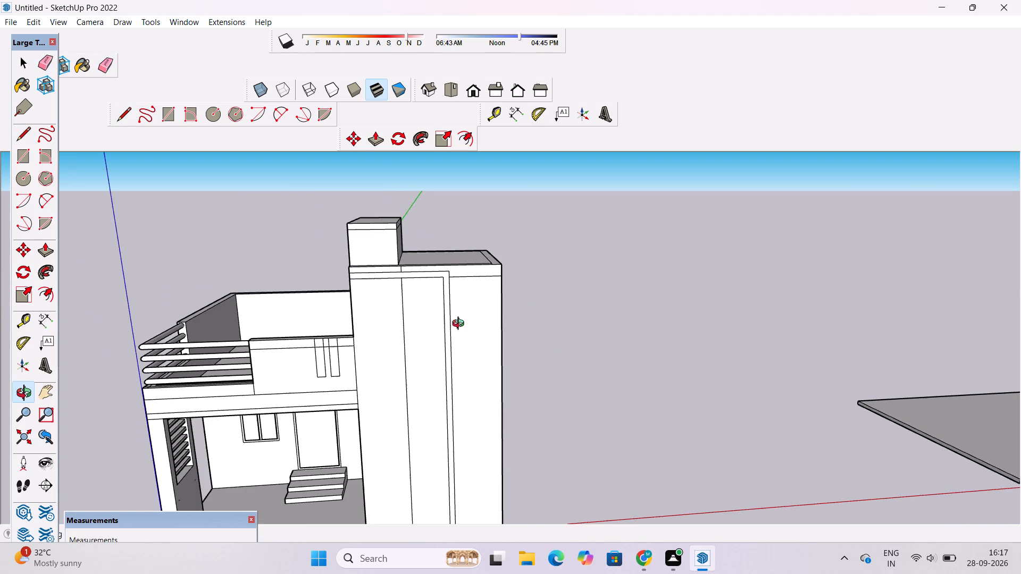
{"action": "left_click_drag", "start_coordinate": [463, 381], "coordinate": [468, 343], "text": "shift"}
{"action": "left_click_drag", "start_coordinate": [435, 372], "coordinate": [435, 349]}
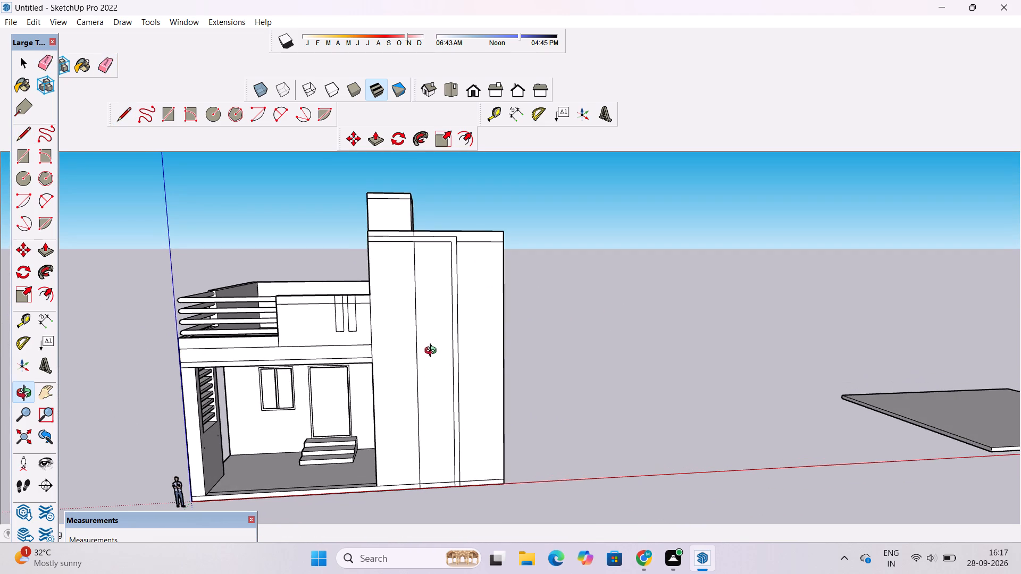
{"action": "left_click_drag", "start_coordinate": [445, 359], "coordinate": [425, 361]}
{"action": "left_click_drag", "start_coordinate": [421, 364], "coordinate": [440, 372], "text": "shift"}
{"action": "scroll", "coordinate": [440, 372], "scroll_direction": "up", "scroll_amount": 3}
{"action": "scroll", "coordinate": [441, 372], "scroll_direction": "down", "scroll_amount": 4}
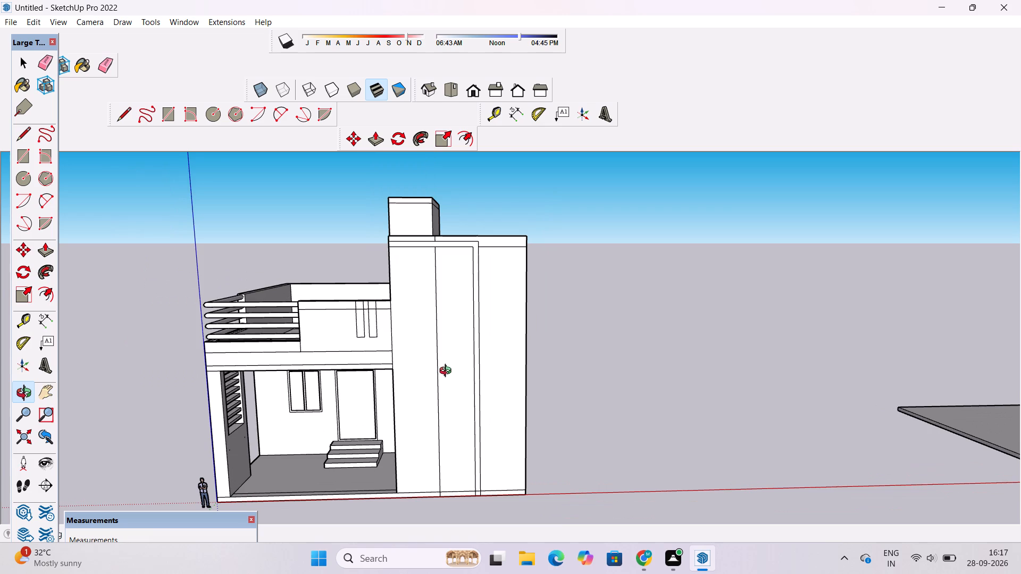
{"action": "left_click_drag", "start_coordinate": [450, 370], "coordinate": [519, 358], "text": "shift"}
{"action": "scroll", "coordinate": [522, 355], "scroll_direction": "down", "scroll_amount": 4}
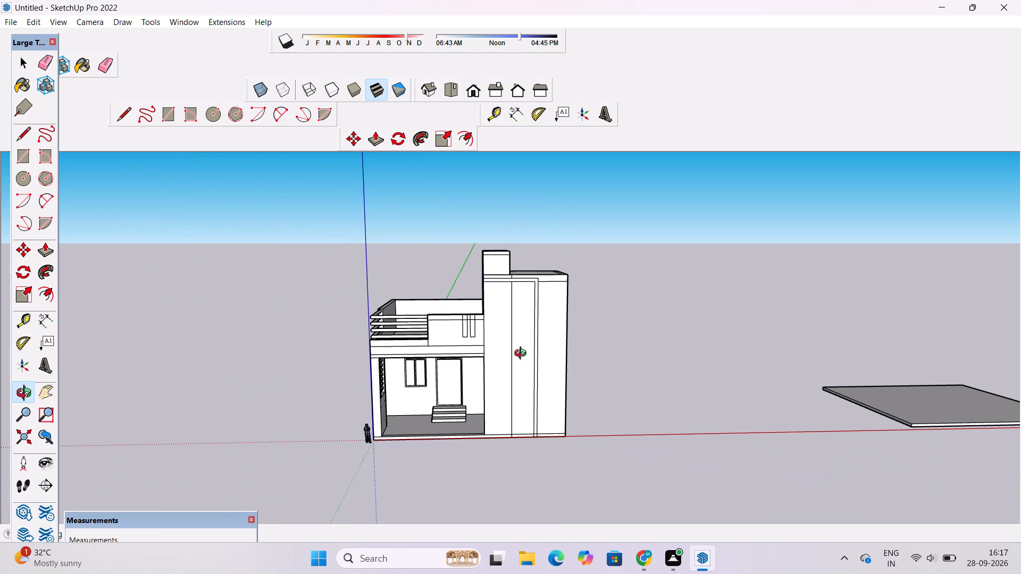
{"action": "left_click_drag", "start_coordinate": [537, 358], "coordinate": [475, 368], "text": "shift"}
{"action": "scroll", "coordinate": [429, 349], "scroll_direction": "up", "scroll_amount": 2}
{"action": "left_click_drag", "start_coordinate": [442, 341], "coordinate": [430, 348], "text": "shift"}
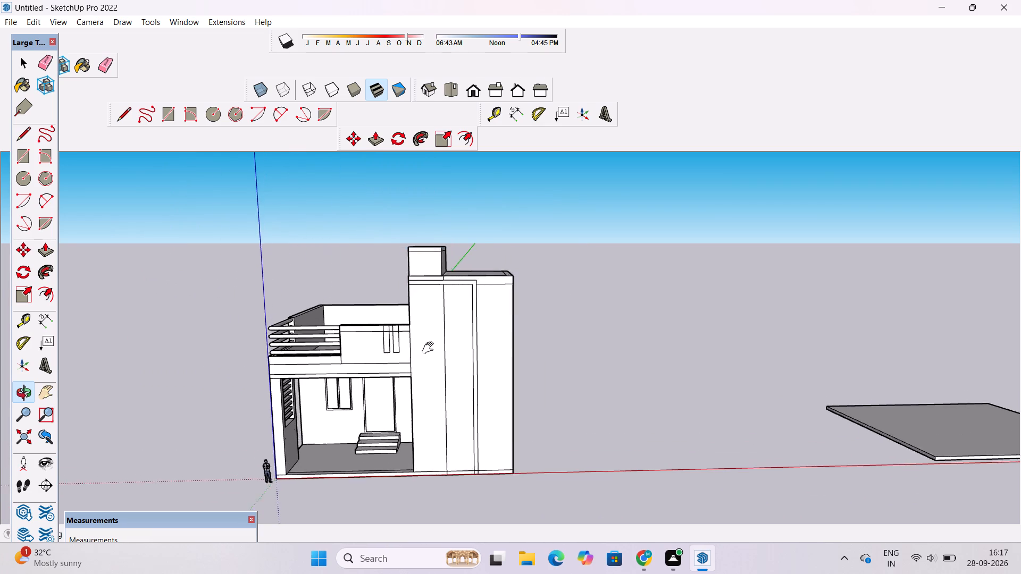
Place a horizontal guide 7' below the lower line of the top band on the tall block's front.
{"action": "left_click_drag", "start_coordinate": [430, 348], "coordinate": [414, 358], "text": "shift"}
{"action": "scroll", "coordinate": [414, 354], "scroll_direction": "up", "scroll_amount": 3}
{"action": "left_click_drag", "start_coordinate": [411, 352], "coordinate": [388, 362], "text": "shift"}
{"action": "scroll", "coordinate": [387, 362], "scroll_direction": "up", "scroll_amount": 1}
{"action": "left_click_drag", "start_coordinate": [391, 359], "coordinate": [396, 344], "text": "shift"}
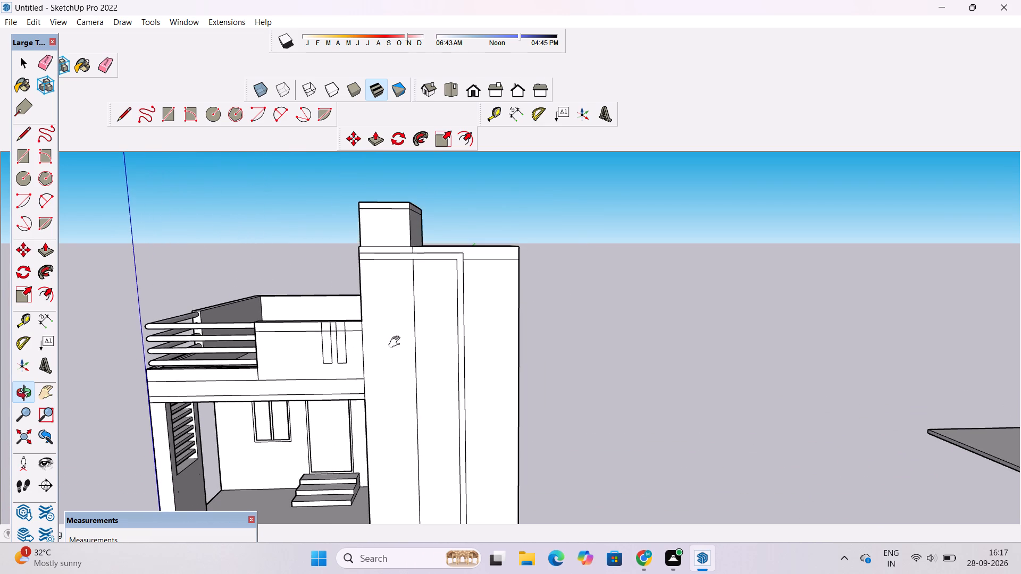
{"action": "left_click_drag", "start_coordinate": [415, 359], "coordinate": [425, 327], "text": "shift"}
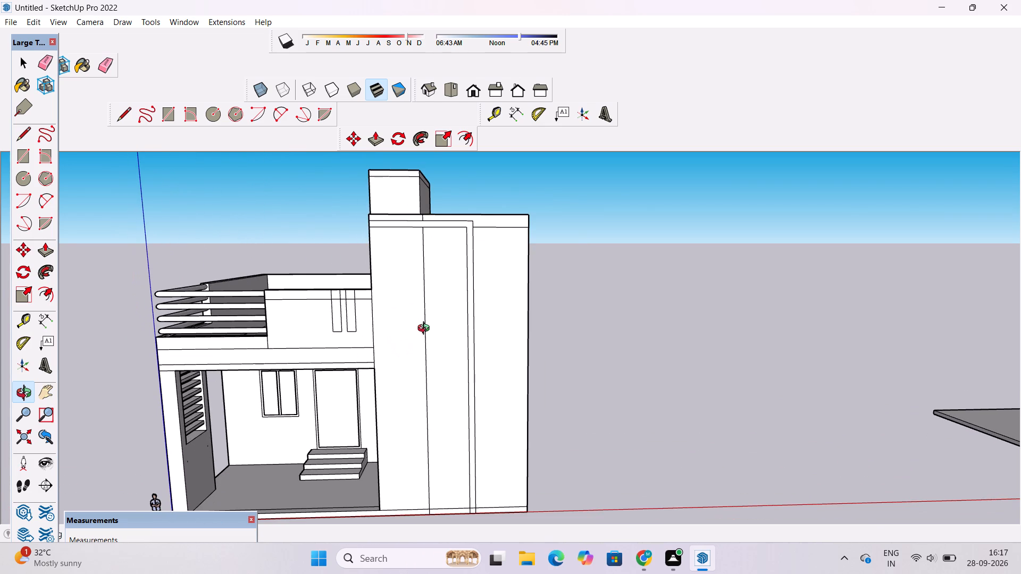
{"action": "key", "text": "t"}
{"action": "scroll", "coordinate": [424, 330], "scroll_direction": "down", "scroll_amount": 5}
{"action": "scroll", "coordinate": [438, 282], "scroll_direction": "up", "scroll_amount": 4}
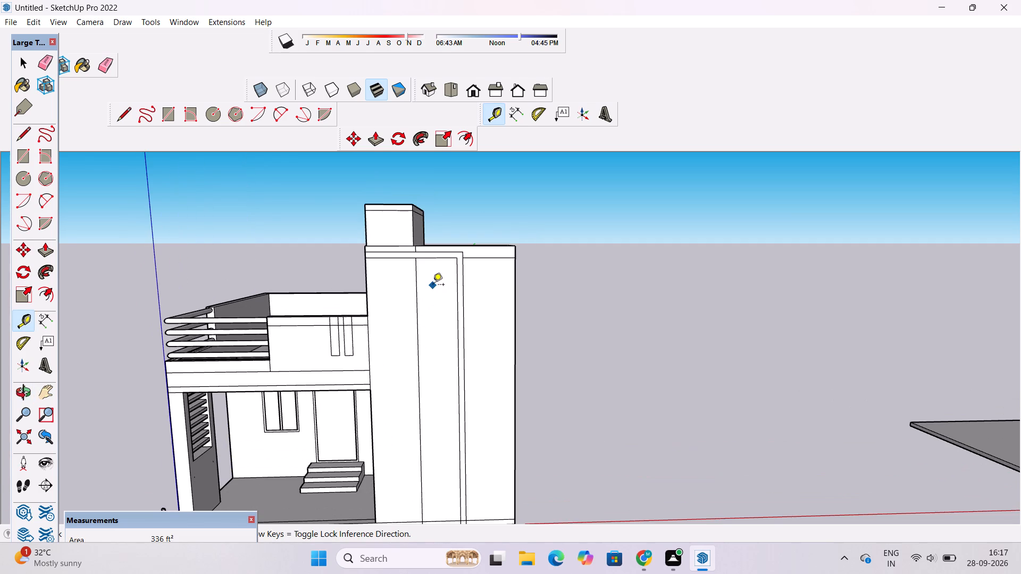
{"action": "left_click", "coordinate": [436, 258]}
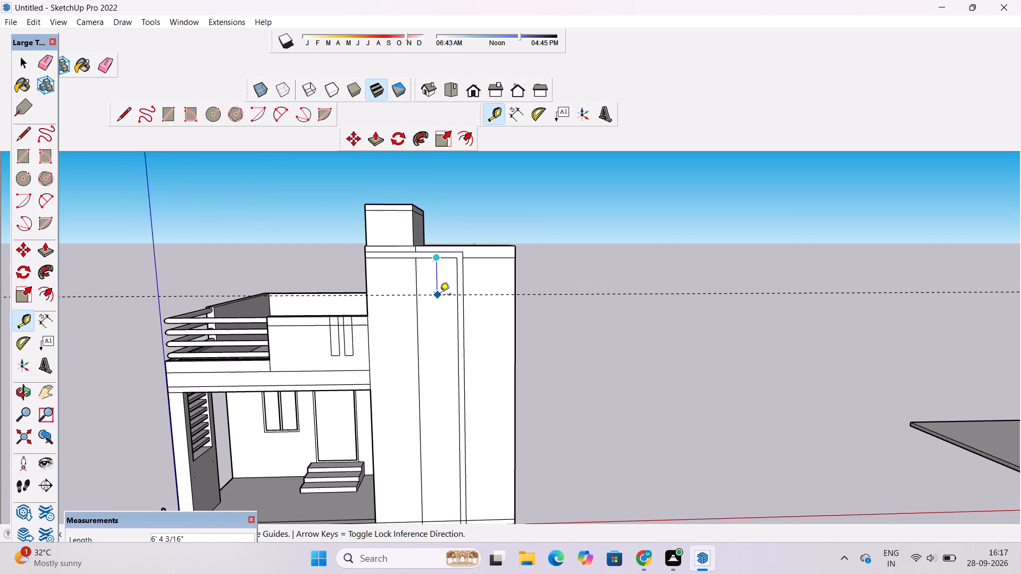
{"action": "type", "text": "7'"}
{"action": "key", "text": "Return"}
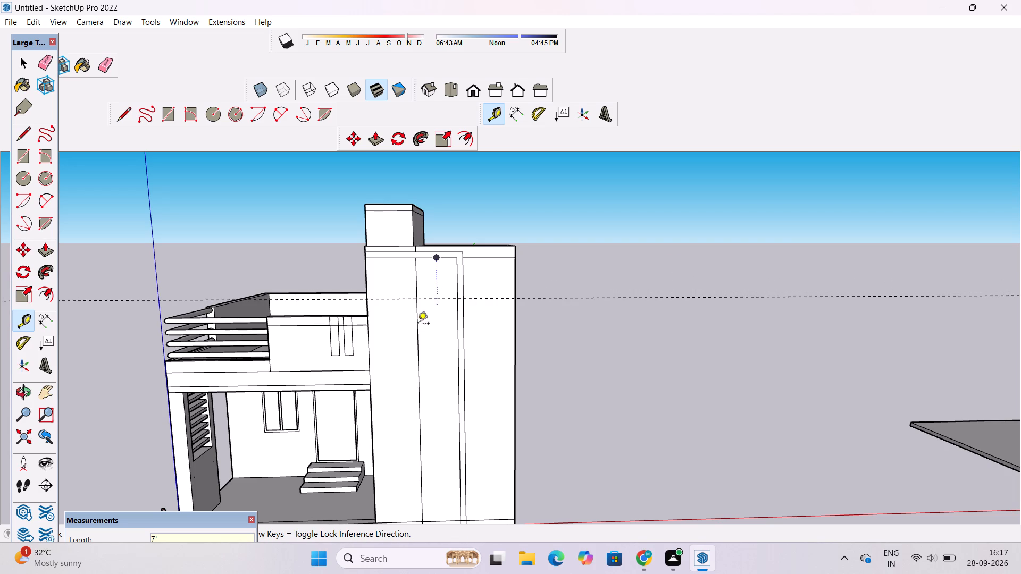
Place a horizontal guide 6' below the 7' guide and another 3" below that one.
{"action": "left_click", "coordinate": [449, 300]}
{"action": "scroll", "coordinate": [457, 315], "scroll_direction": "down", "scroll_amount": 5}
{"action": "scroll", "coordinate": [458, 341], "scroll_direction": "up", "scroll_amount": 4}
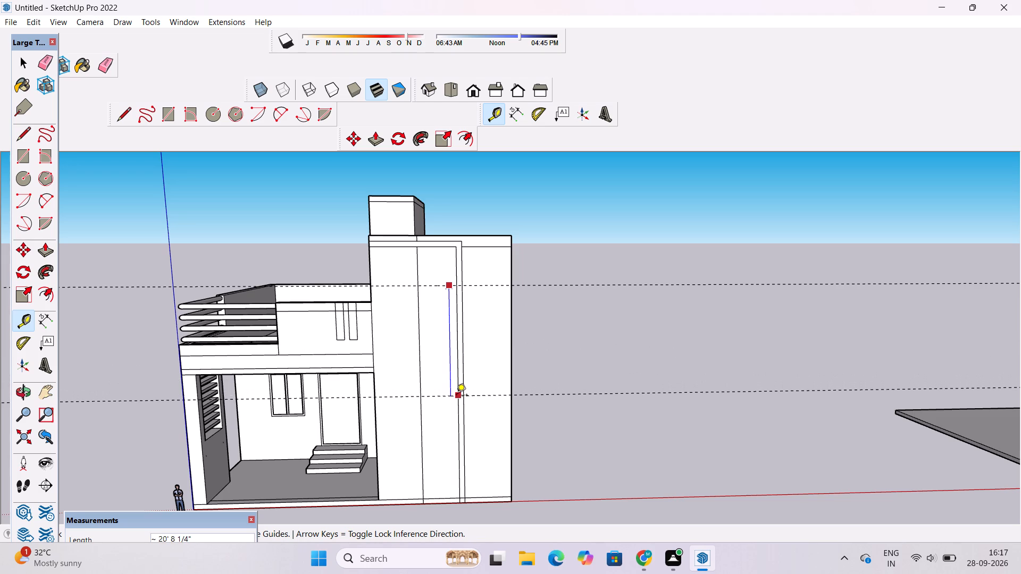
{"action": "scroll", "coordinate": [449, 335], "scroll_direction": "up", "scroll_amount": 4}
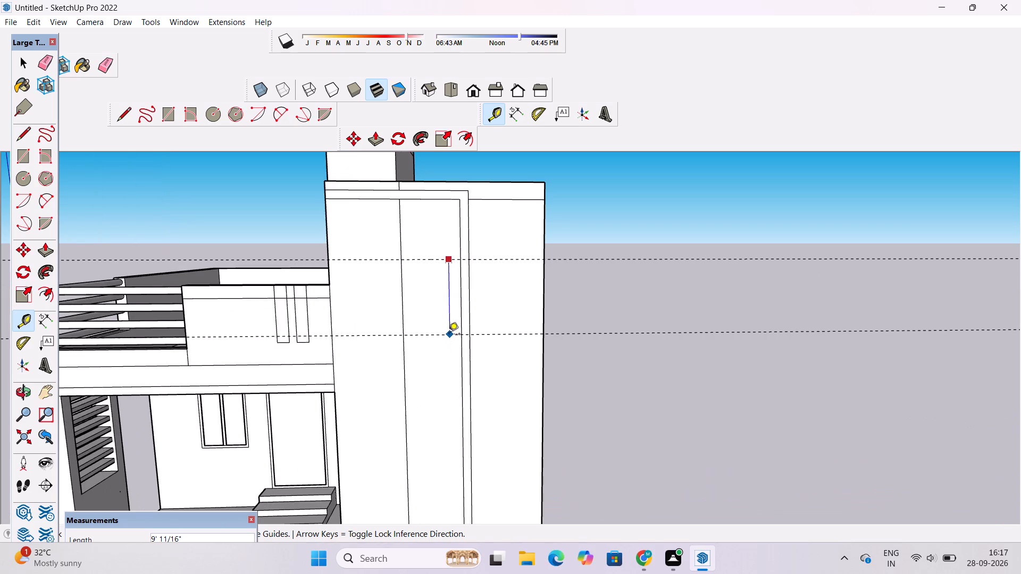
{"action": "type", "text": "6'"}
{"action": "key", "text": "Return"}
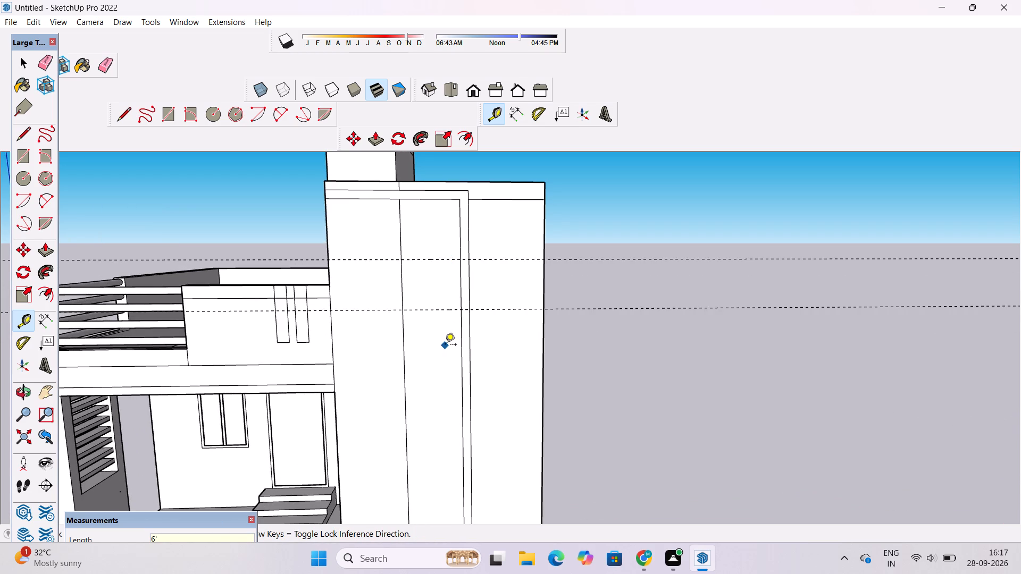
{"action": "left_click", "coordinate": [451, 311]}
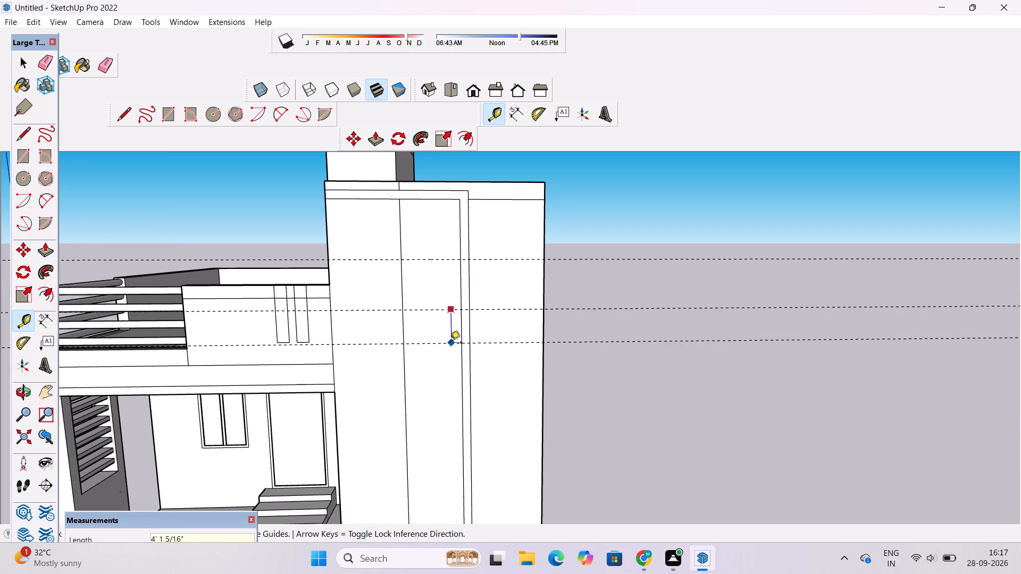
{"action": "type", "text": "3\""}
{"action": "key", "text": "Return"}
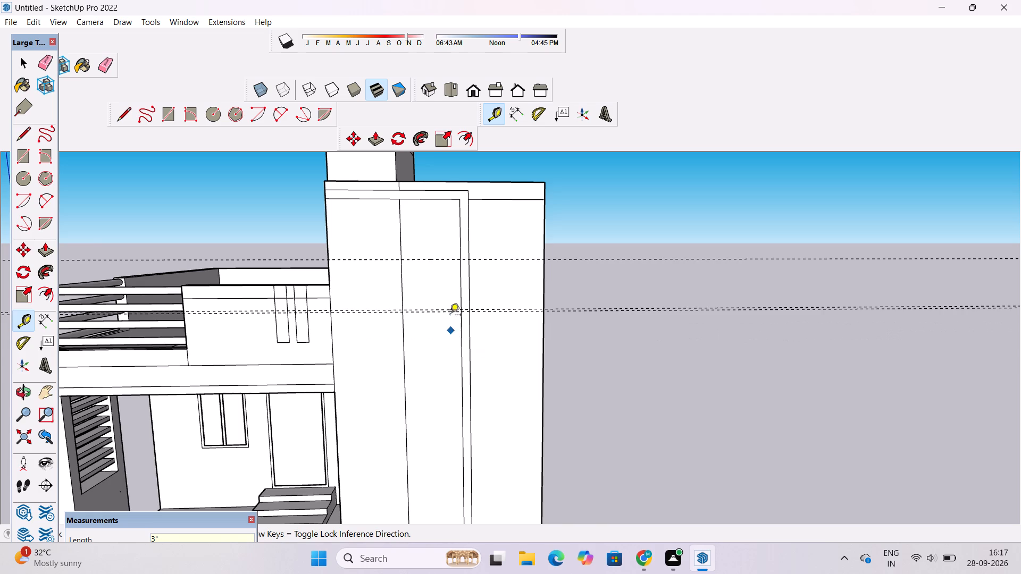
Add another pair of horizontal guides, one 6' below the lowest guide and one 3" beneath it.
{"action": "scroll", "coordinate": [459, 313], "scroll_direction": "up", "scroll_amount": 11}
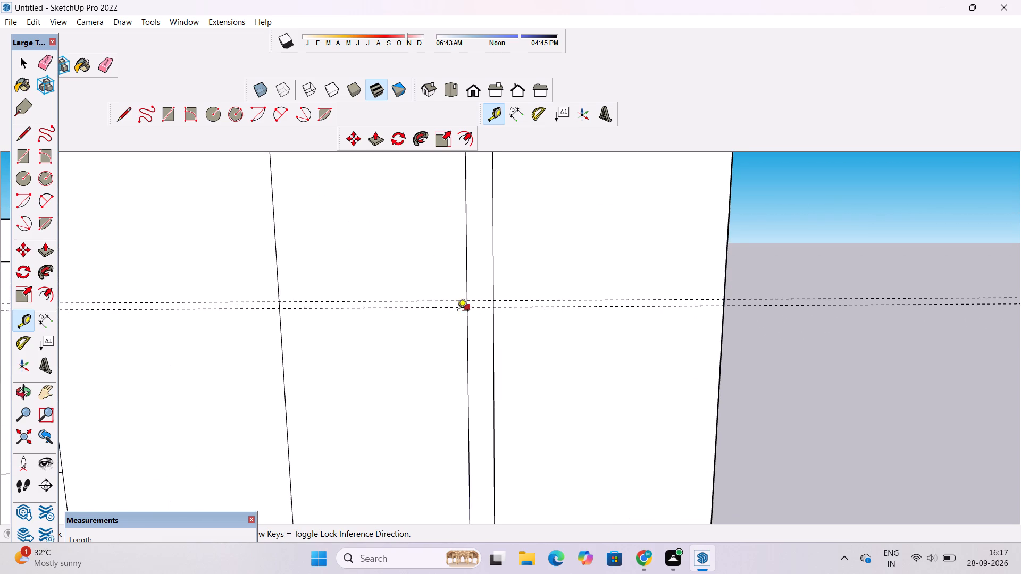
{"action": "left_click", "coordinate": [450, 309]}
{"action": "type", "text": "6'"}
{"action": "key", "text": "Return"}
{"action": "scroll", "coordinate": [457, 424], "scroll_direction": "down", "scroll_amount": 6}
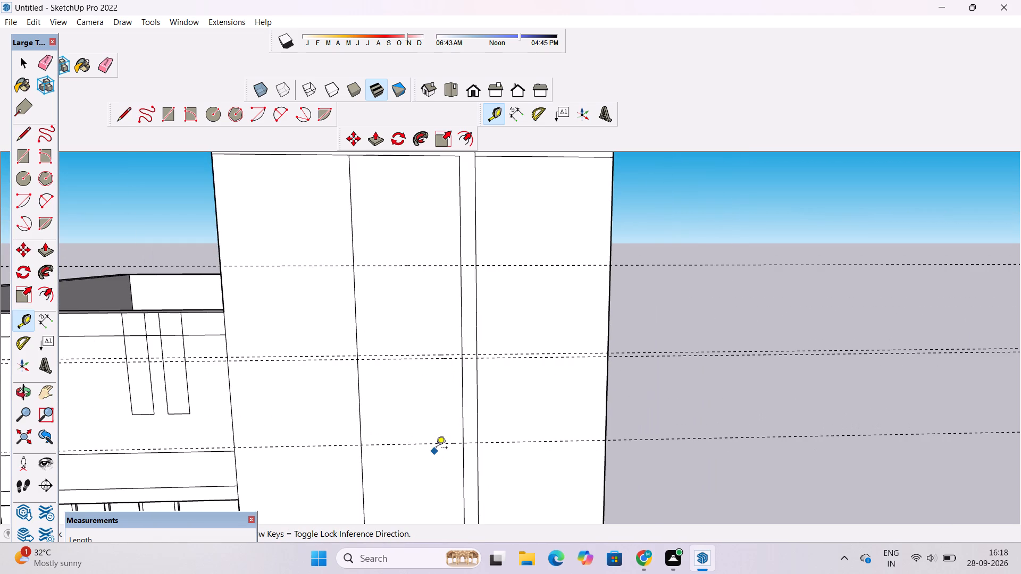
{"action": "left_click", "coordinate": [438, 444]}
{"action": "type", "text": "3\""}
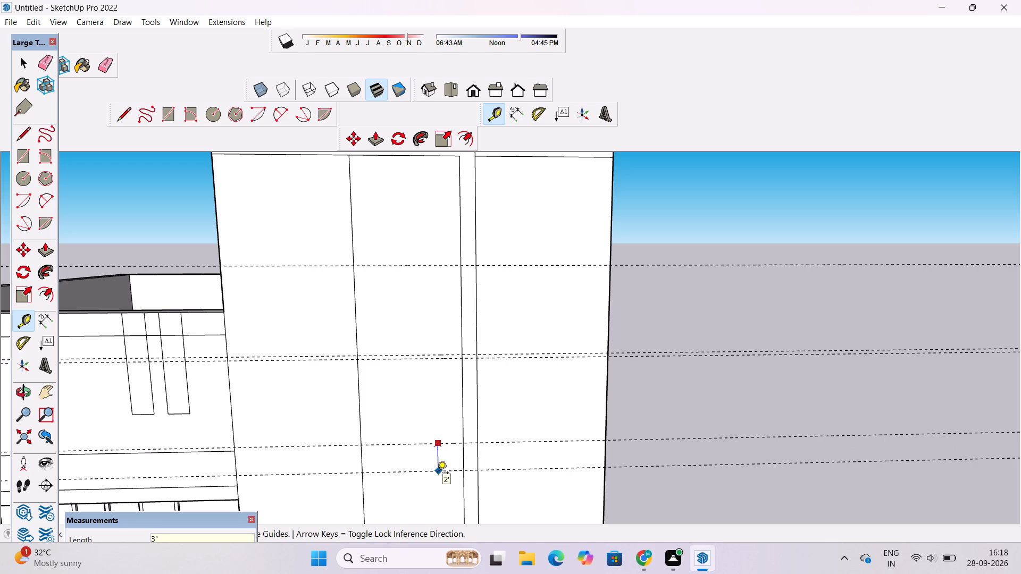
{"action": "key", "text": "Return"}
Place a last horizontal guide 6' below the lowest guide on the tall block's front.
{"action": "scroll", "coordinate": [391, 281], "scroll_direction": "down", "scroll_amount": 11}
{"action": "scroll", "coordinate": [382, 333], "scroll_direction": "up", "scroll_amount": 5}
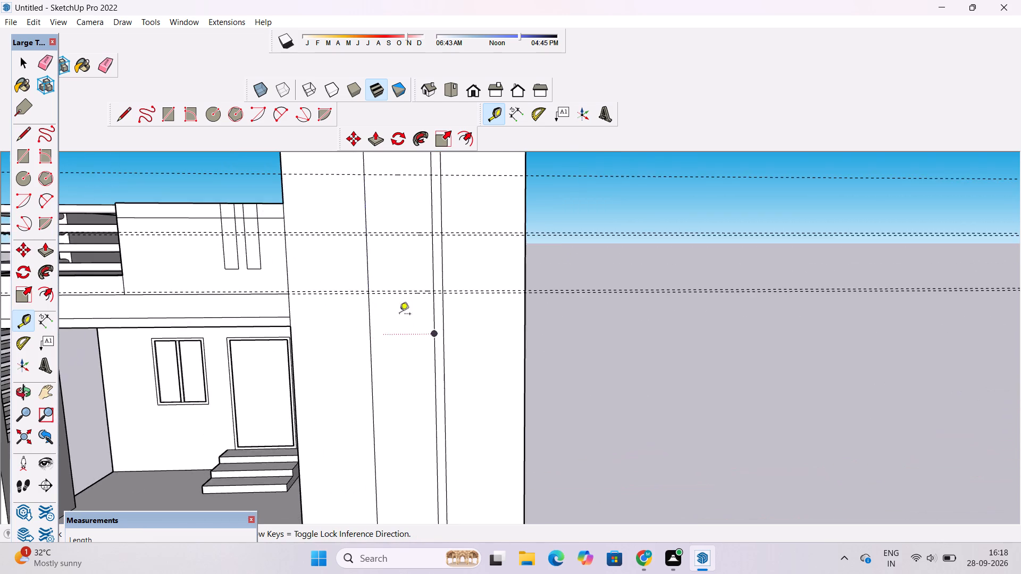
{"action": "scroll", "coordinate": [403, 311], "scroll_direction": "up", "scroll_amount": 9}
{"action": "left_click", "coordinate": [432, 267]}
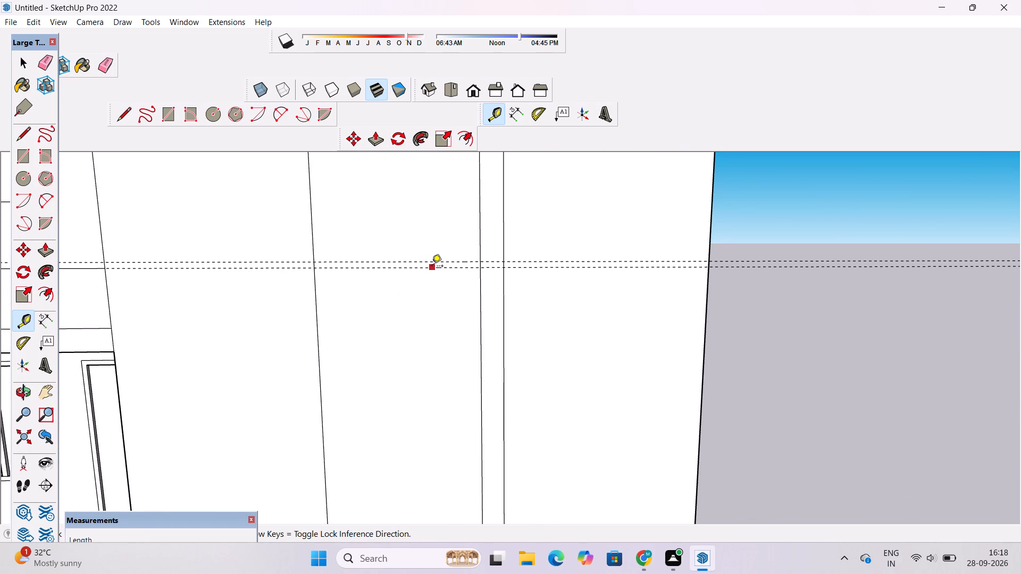
{"action": "scroll", "coordinate": [429, 278], "scroll_direction": "down", "scroll_amount": 11}
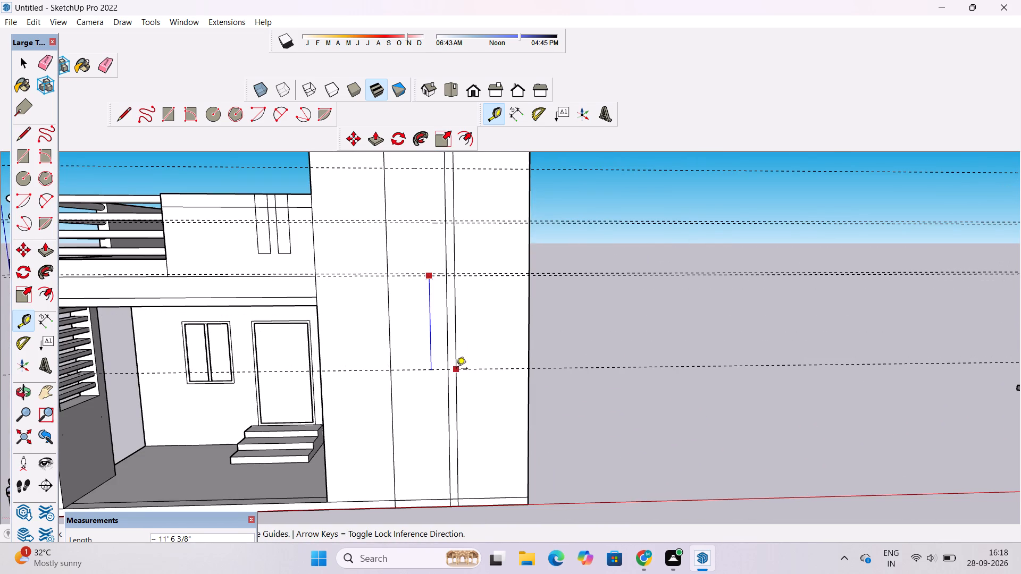
{"action": "type", "text": "6'"}
{"action": "key", "text": "Return"}
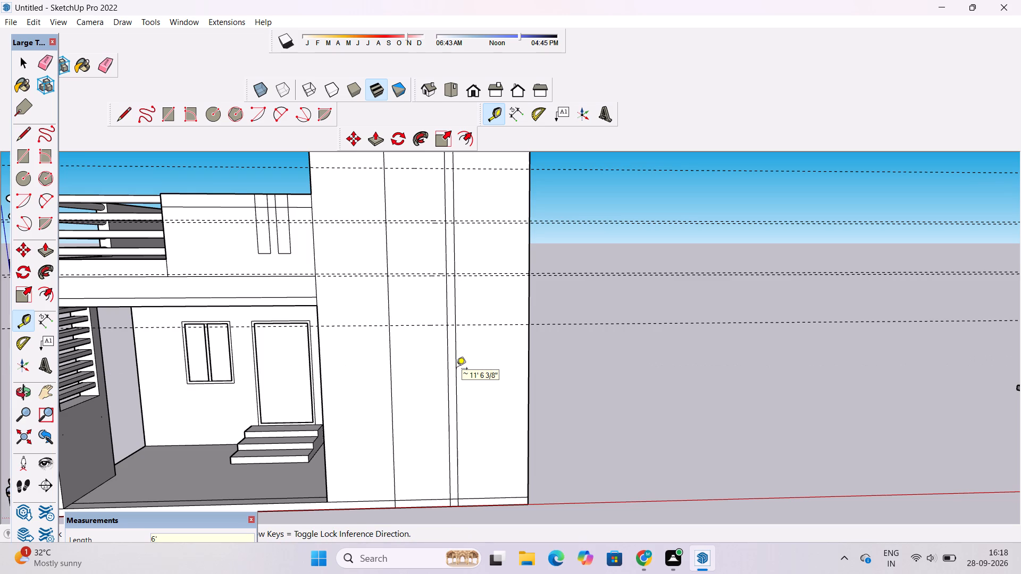
Draw an 18' 6" by 7' rectangle between the top and bottom guides, from the panel line to the upright strip's inner edge.
{"action": "scroll", "coordinate": [460, 381], "scroll_direction": "down", "scroll_amount": 5}
{"action": "key", "text": "o"}
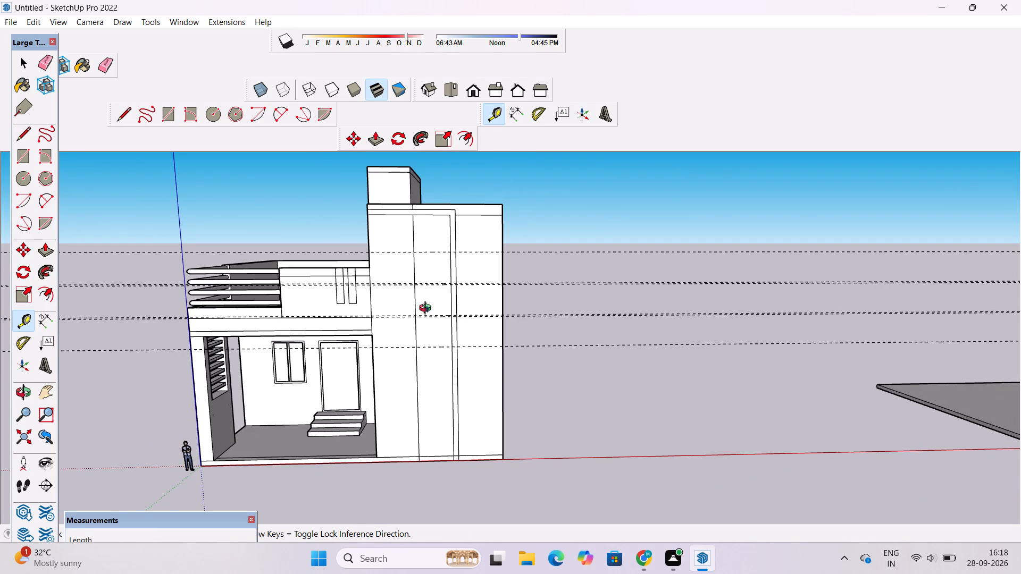
{"action": "left_click_drag", "start_coordinate": [428, 326], "coordinate": [436, 353], "text": "shift"}
{"action": "scroll", "coordinate": [433, 306], "scroll_direction": "up", "scroll_amount": 2}
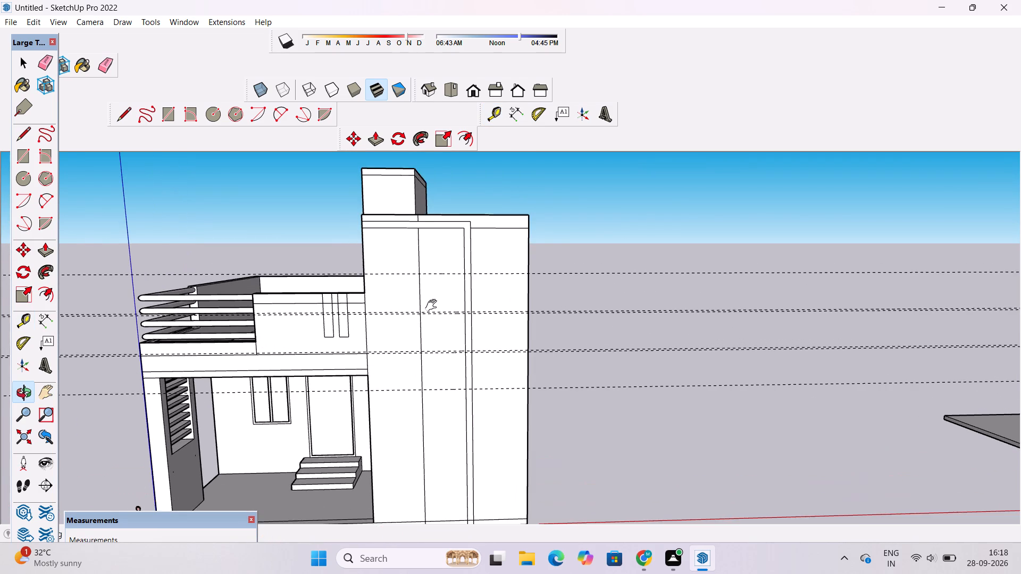
{"action": "left_click_drag", "start_coordinate": [433, 306], "coordinate": [400, 308], "text": "shift"}
{"action": "scroll", "coordinate": [400, 308], "scroll_direction": "up", "scroll_amount": 1}
{"action": "key", "text": "r"}
{"action": "scroll", "coordinate": [400, 308], "scroll_direction": "up", "scroll_amount": 1}
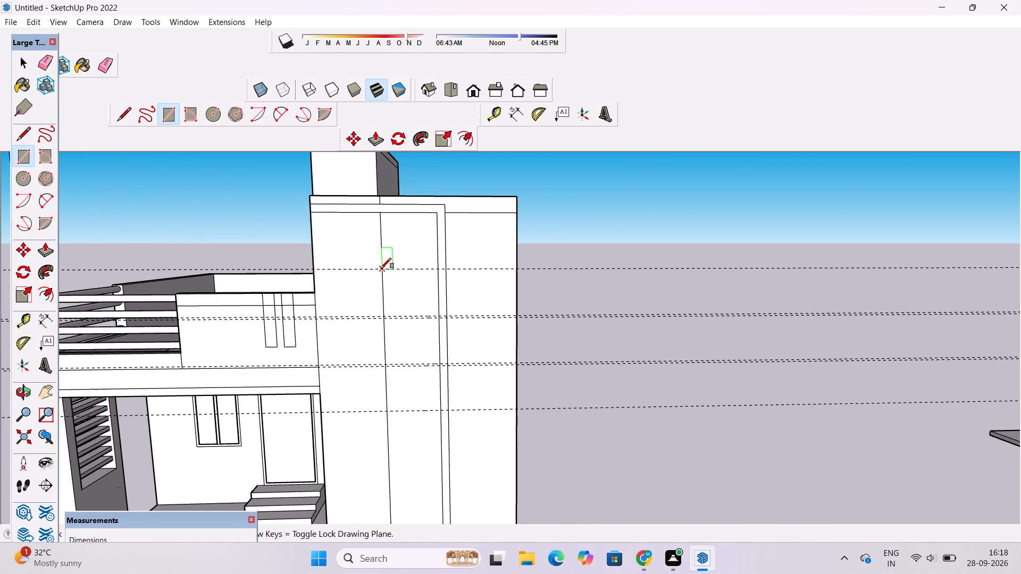
{"action": "left_click", "coordinate": [381, 269]}
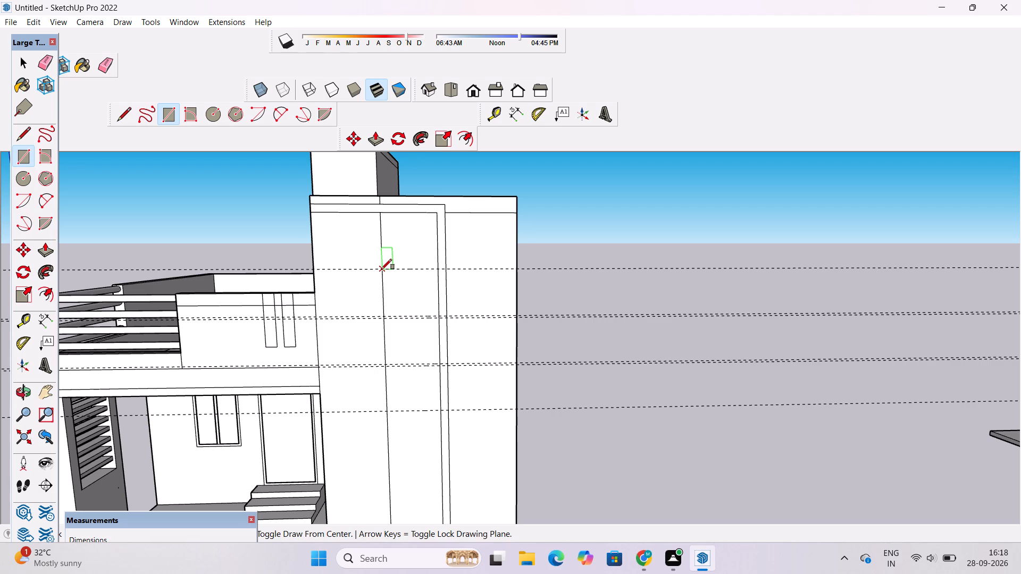
{"action": "scroll", "coordinate": [439, 411], "scroll_direction": "up", "scroll_amount": 3}
{"action": "left_click", "coordinate": [442, 411]}
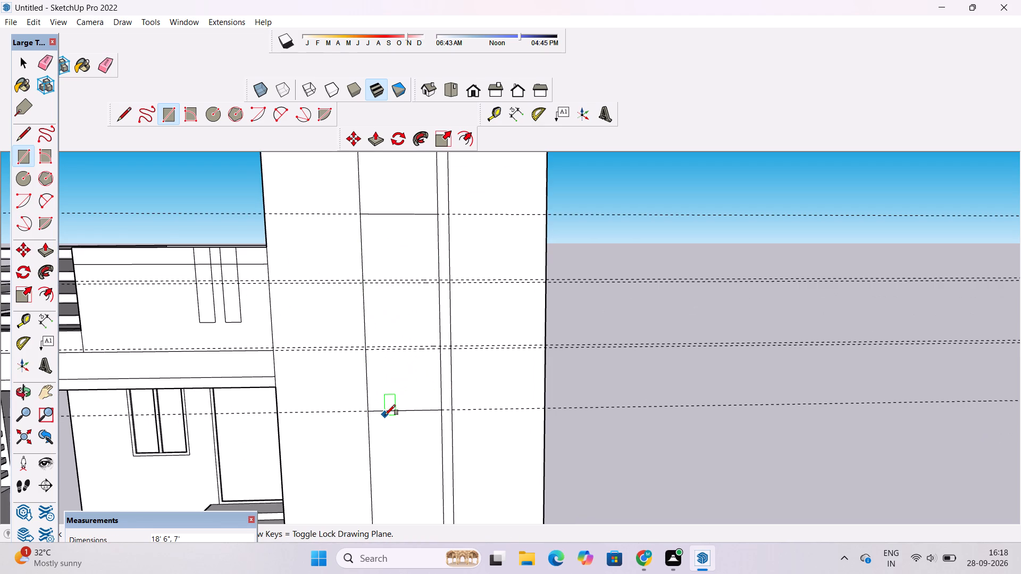
Draw two 3" by 7' rectangles between the paired guides, spanning the panel from its line to the upright strip.
{"action": "key", "text": "r"}
{"action": "scroll", "coordinate": [567, 265], "scroll_direction": "up", "scroll_amount": 5}
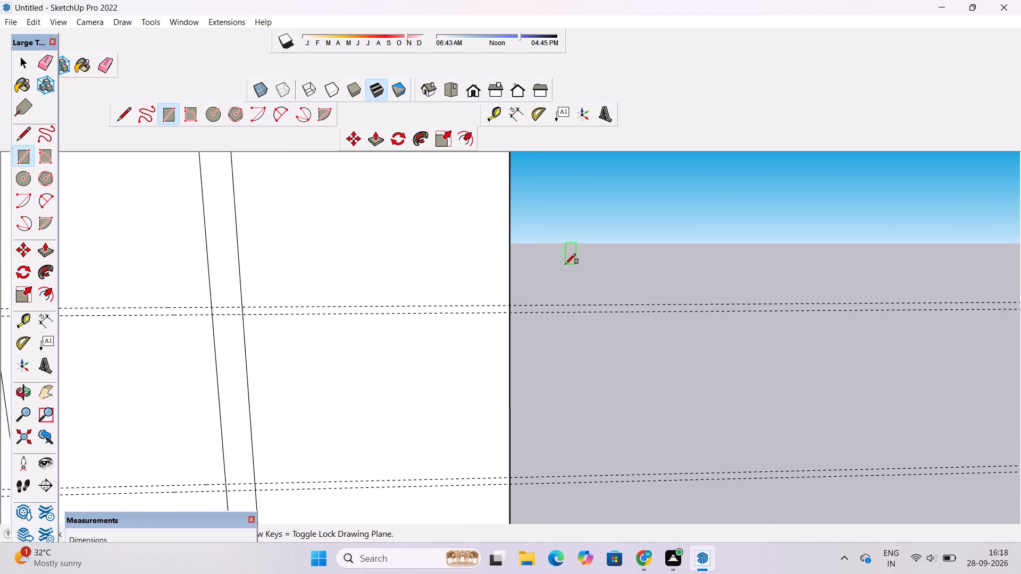
{"action": "scroll", "coordinate": [565, 264], "scroll_direction": "down", "scroll_amount": 4}
{"action": "scroll", "coordinate": [339, 290], "scroll_direction": "up", "scroll_amount": 11}
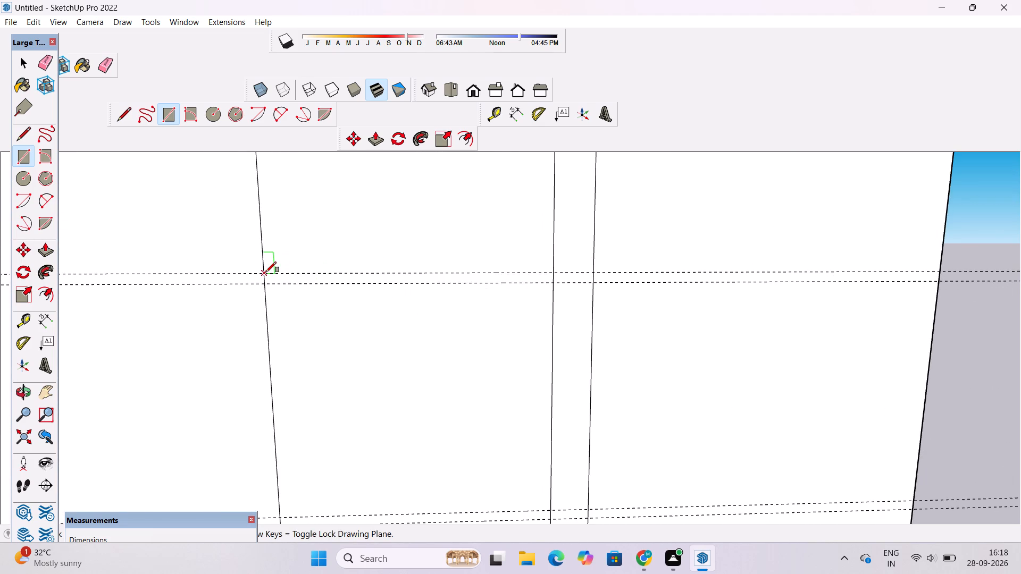
{"action": "left_click", "coordinate": [264, 272]}
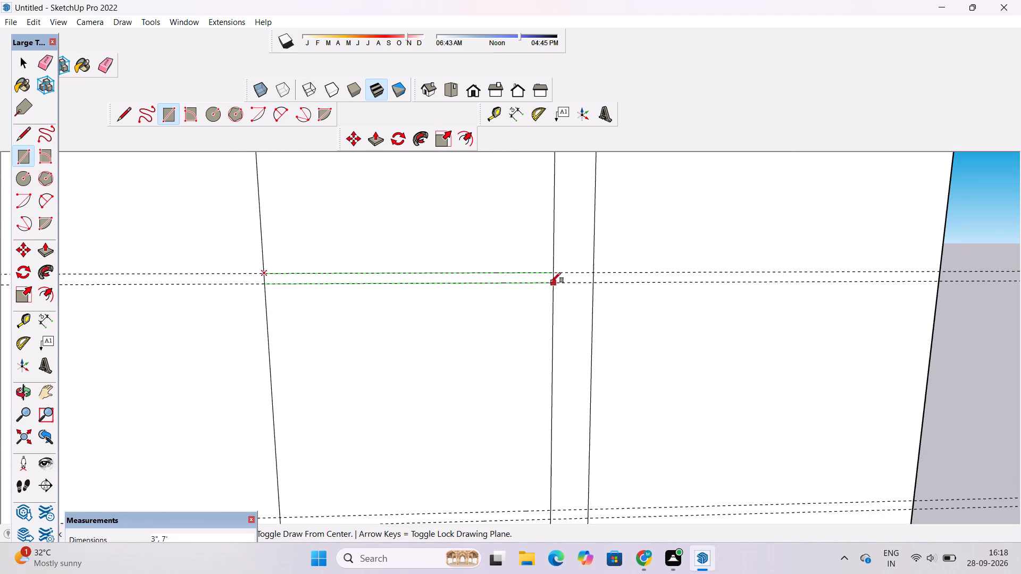
{"action": "left_click", "coordinate": [552, 283]}
{"action": "scroll", "coordinate": [463, 248], "scroll_direction": "down", "scroll_amount": 7}
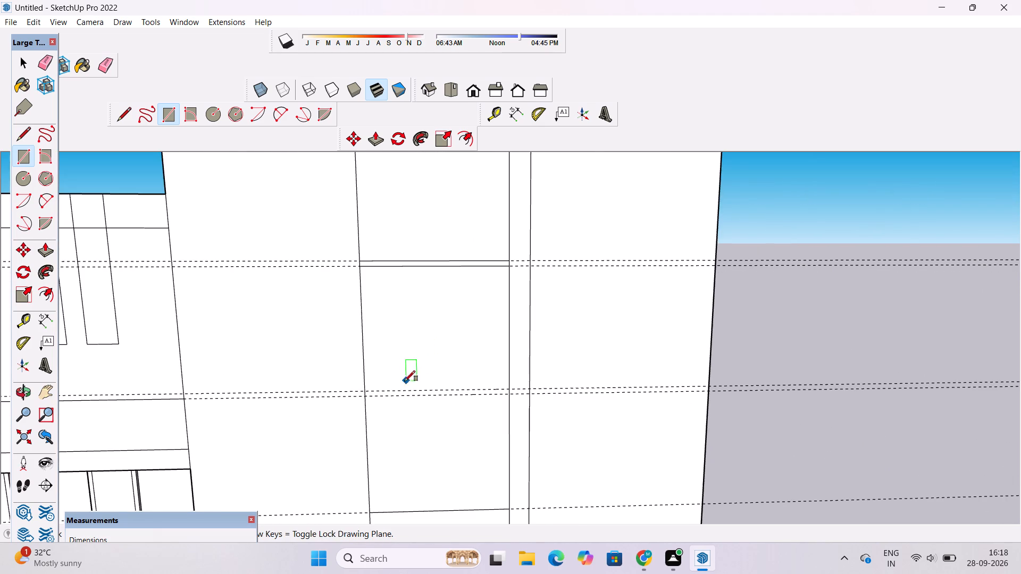
{"action": "scroll", "coordinate": [371, 402], "scroll_direction": "up", "scroll_amount": 11}
{"action": "left_click", "coordinate": [354, 373]}
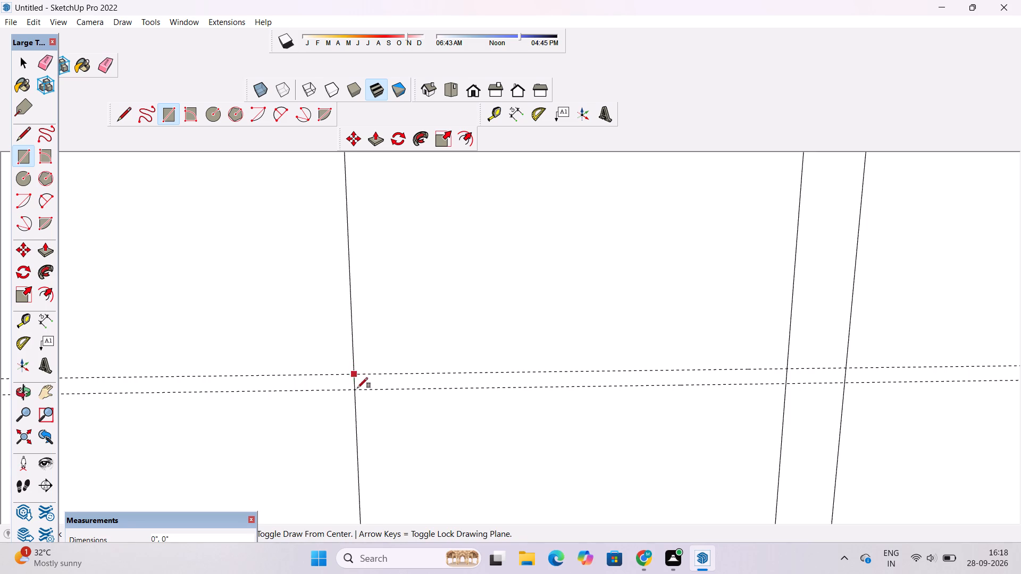
{"action": "left_click", "coordinate": [785, 382]}
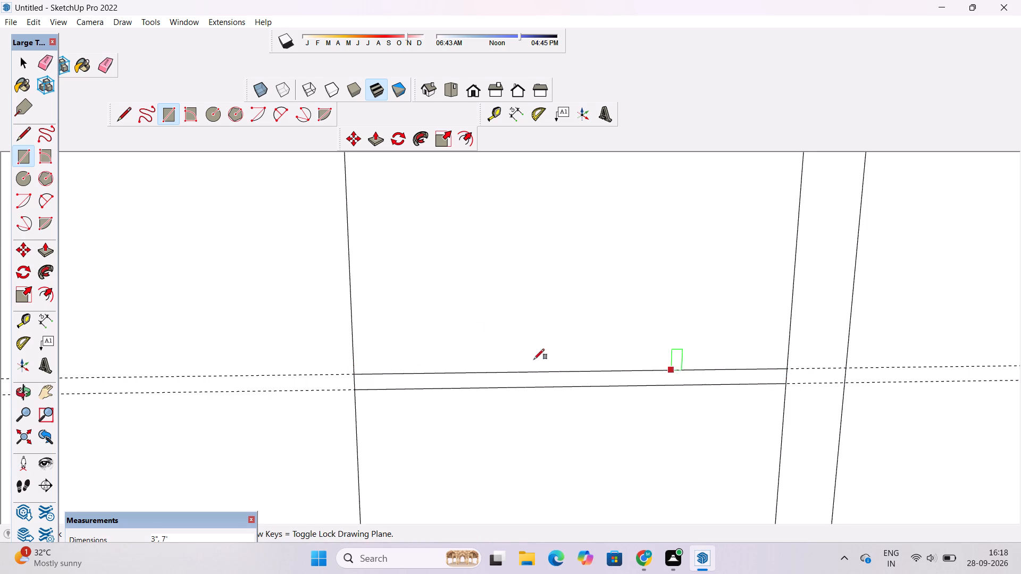
Erase all the horizontal guides across the tall block.
{"action": "scroll", "coordinate": [449, 340], "scroll_direction": "down", "scroll_amount": 20}
{"action": "scroll", "coordinate": [464, 354], "scroll_direction": "up", "scroll_amount": 1}
{"action": "key", "text": "e"}
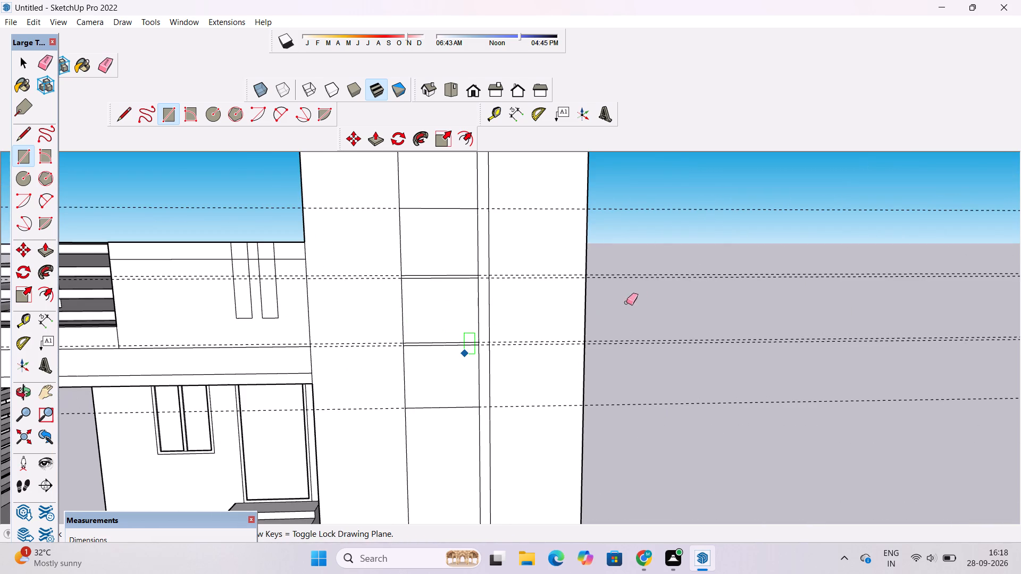
{"action": "left_click_drag", "start_coordinate": [696, 205], "coordinate": [708, 409]}
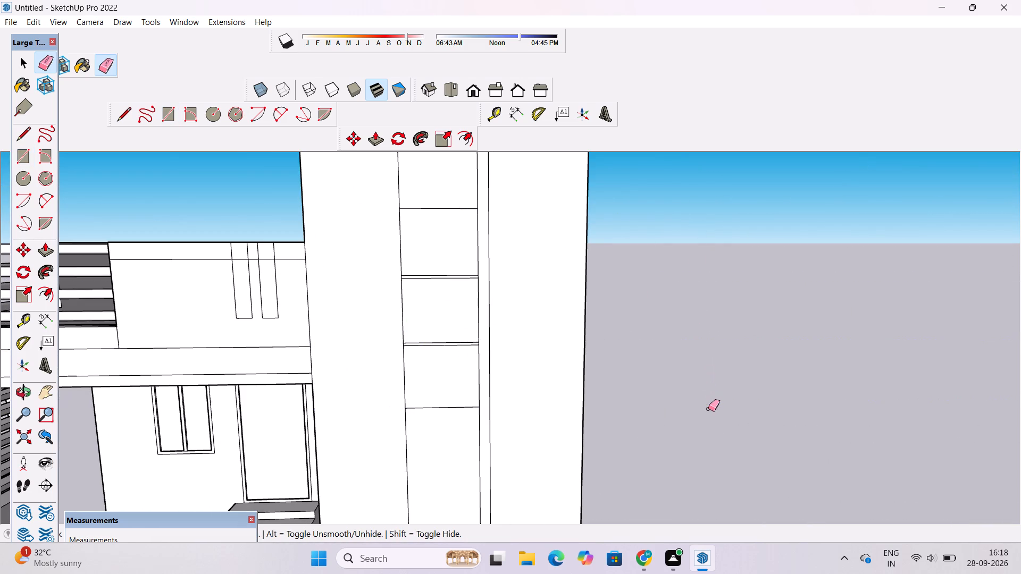
Examine the divided panel on the tall block's front and its surrounding outlines.
{"action": "scroll", "coordinate": [619, 403], "scroll_direction": "down", "scroll_amount": 6}
{"action": "scroll", "coordinate": [581, 358], "scroll_direction": "up", "scroll_amount": 5}
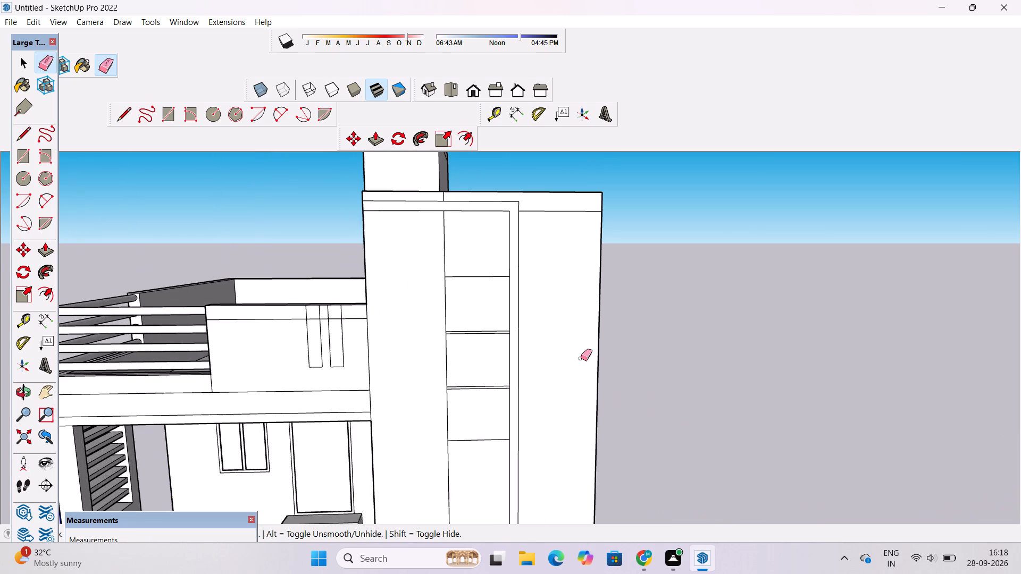
{"action": "key", "text": "o"}
{"action": "scroll", "coordinate": [538, 376], "scroll_direction": "down", "scroll_amount": 3}
{"action": "left_click_drag", "start_coordinate": [494, 361], "coordinate": [458, 381], "text": "shift"}
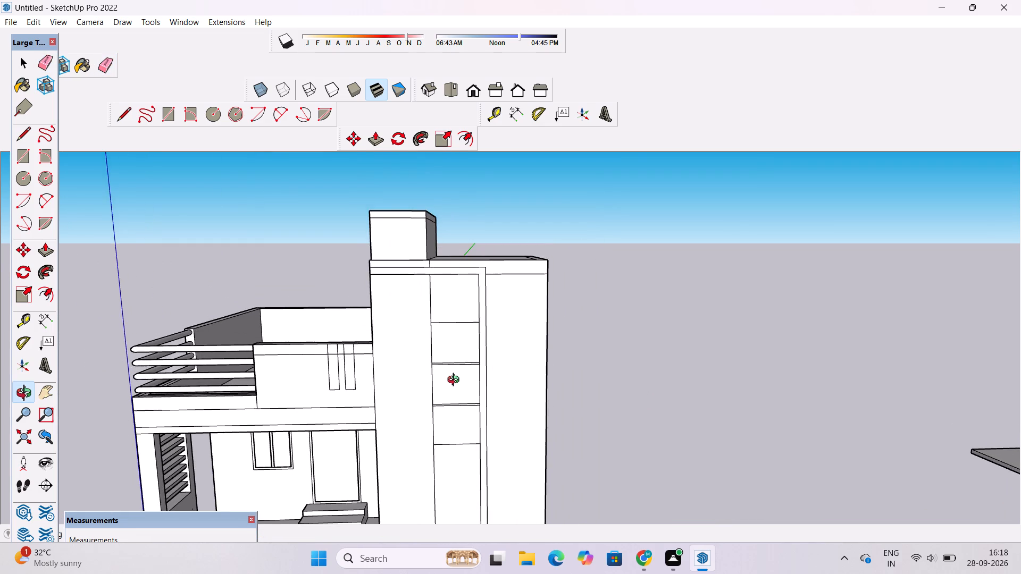
{"action": "scroll", "coordinate": [449, 377], "scroll_direction": "up", "scroll_amount": 6}
{"action": "scroll", "coordinate": [429, 358], "scroll_direction": "down", "scroll_amount": 3}
{"action": "scroll", "coordinate": [428, 340], "scroll_direction": "up", "scroll_amount": 3}
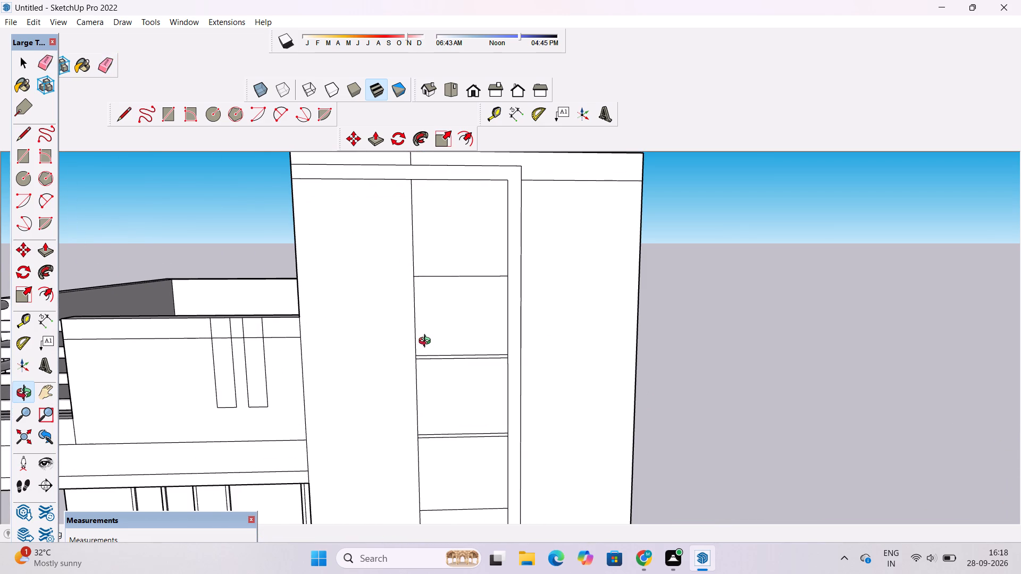
Draw a short vertical line at the tall block's base, from the porch floor corner down to the ground edge.
{"action": "scroll", "coordinate": [429, 346], "scroll_direction": "down", "scroll_amount": 1}
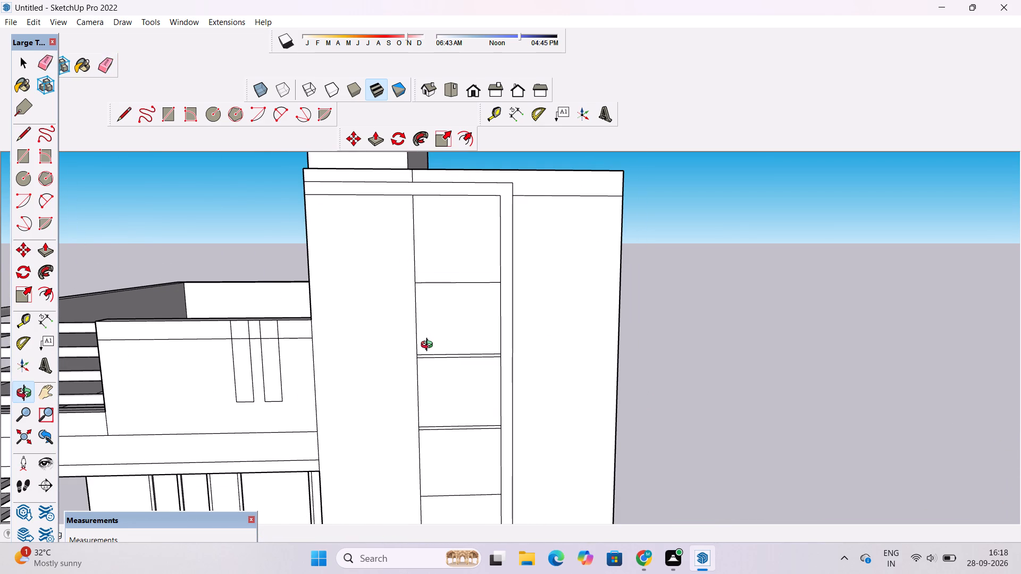
{"action": "scroll", "coordinate": [429, 347], "scroll_direction": "down", "scroll_amount": 3}
{"action": "scroll", "coordinate": [446, 369], "scroll_direction": "up", "scroll_amount": 4}
{"action": "scroll", "coordinate": [447, 370], "scroll_direction": "down", "scroll_amount": 4}
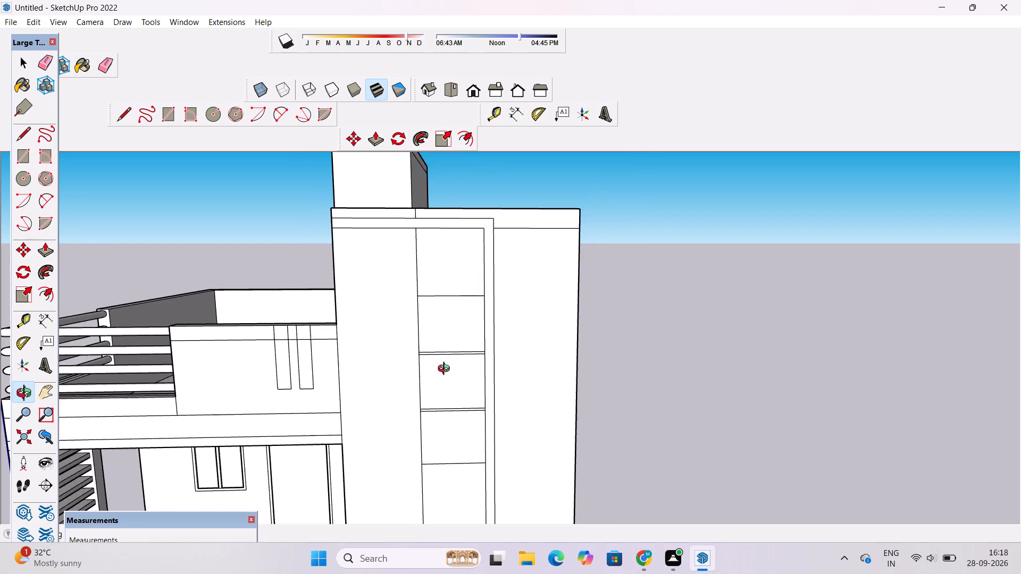
{"action": "scroll", "coordinate": [441, 370], "scroll_direction": "up", "scroll_amount": 4}
{"action": "scroll", "coordinate": [448, 352], "scroll_direction": "down", "scroll_amount": 2}
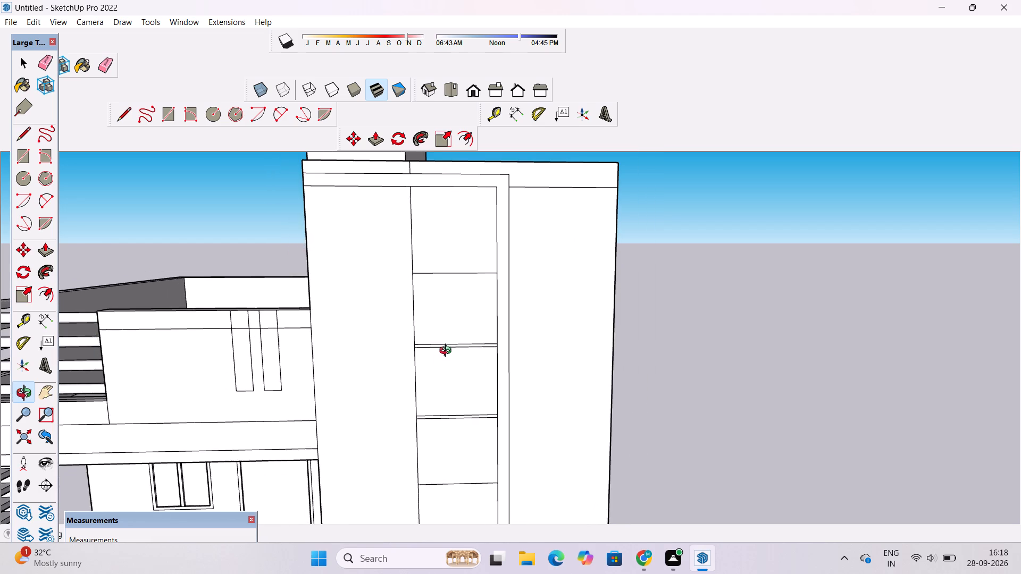
{"action": "left_click_drag", "start_coordinate": [448, 352], "coordinate": [455, 364], "text": "shift"}
{"action": "scroll", "coordinate": [454, 359], "scroll_direction": "down", "scroll_amount": 7, "text": "shift"}
{"action": "left_click_drag", "start_coordinate": [420, 369], "coordinate": [431, 332], "text": "shift"}
{"action": "scroll", "coordinate": [431, 332], "scroll_direction": "down", "scroll_amount": 3}
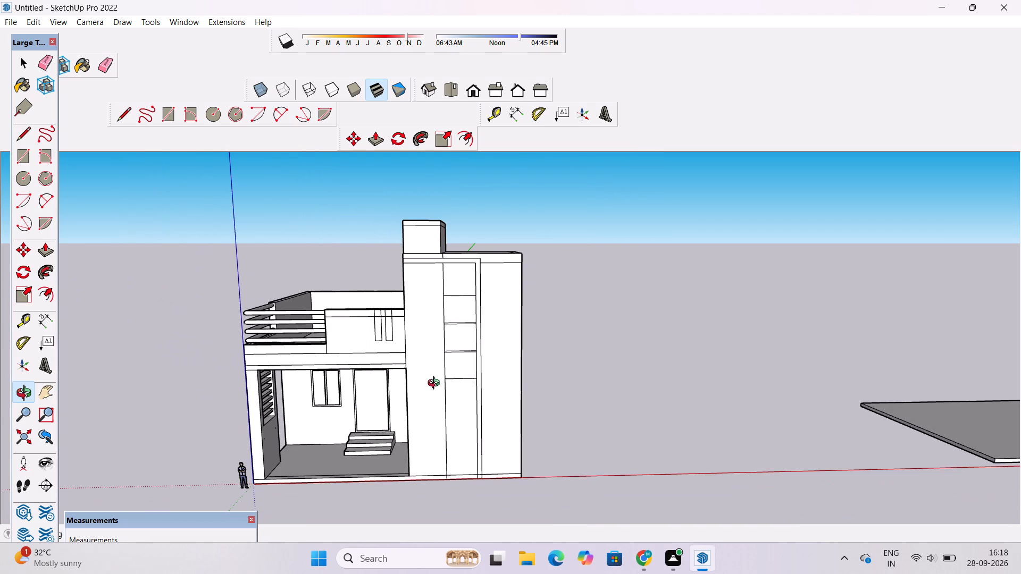
{"action": "left_click_drag", "start_coordinate": [430, 400], "coordinate": [425, 366]}
{"action": "scroll", "coordinate": [424, 442], "scroll_direction": "up", "scroll_amount": 10, "text": "shift"}
{"action": "left_click_drag", "start_coordinate": [420, 443], "coordinate": [429, 403], "text": "shift"}
{"action": "key", "text": "l"}
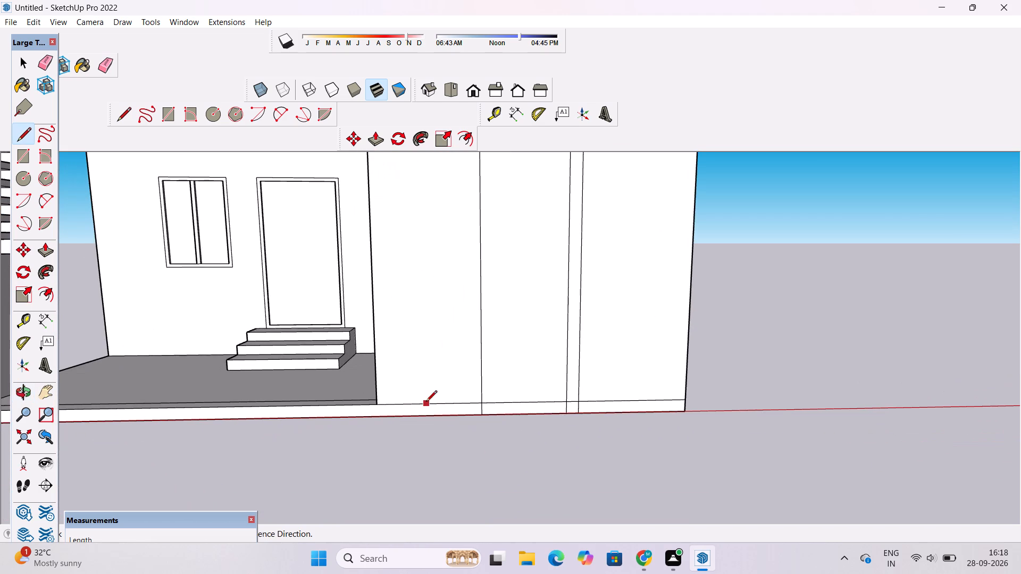
{"action": "scroll", "coordinate": [347, 417], "scroll_direction": "up", "scroll_amount": 5}
{"action": "left_click", "coordinate": [397, 397]}
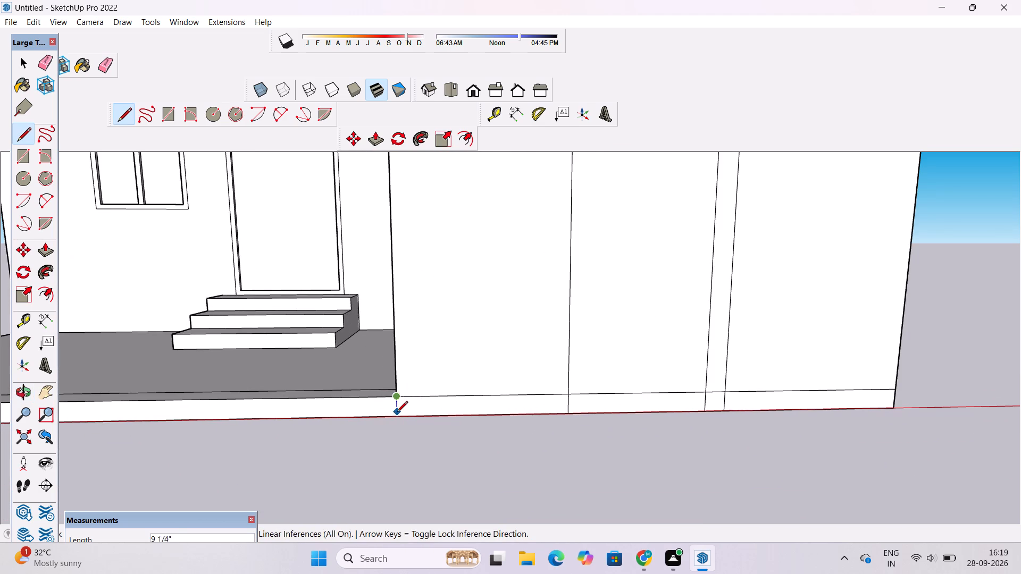
{"action": "left_click", "coordinate": [397, 415]}
{"action": "key", "text": "space"}
Erase the horizontal base line across the tall block's front, between its porch-side corner and the panel line.
{"action": "type", "text": "e"}
{"action": "left_click_drag", "start_coordinate": [488, 385], "coordinate": [490, 396]}
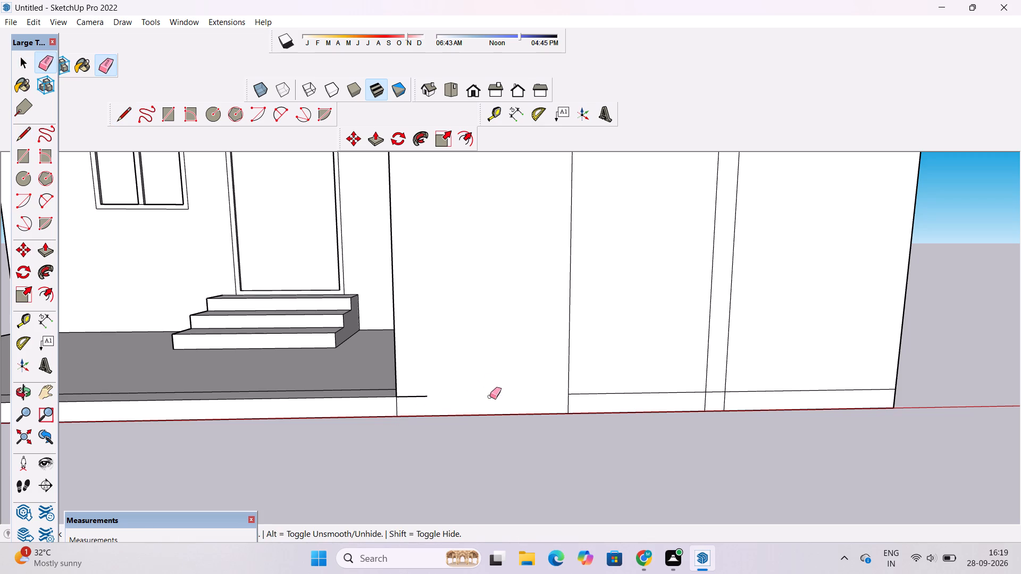
{"action": "scroll", "coordinate": [425, 429], "scroll_direction": "down", "scroll_amount": 7}
{"action": "scroll", "coordinate": [419, 398], "scroll_direction": "up", "scroll_amount": 5}
{"action": "left_click_drag", "start_coordinate": [421, 406], "coordinate": [423, 424]}
{"action": "left_click_drag", "start_coordinate": [423, 424], "coordinate": [424, 430]}
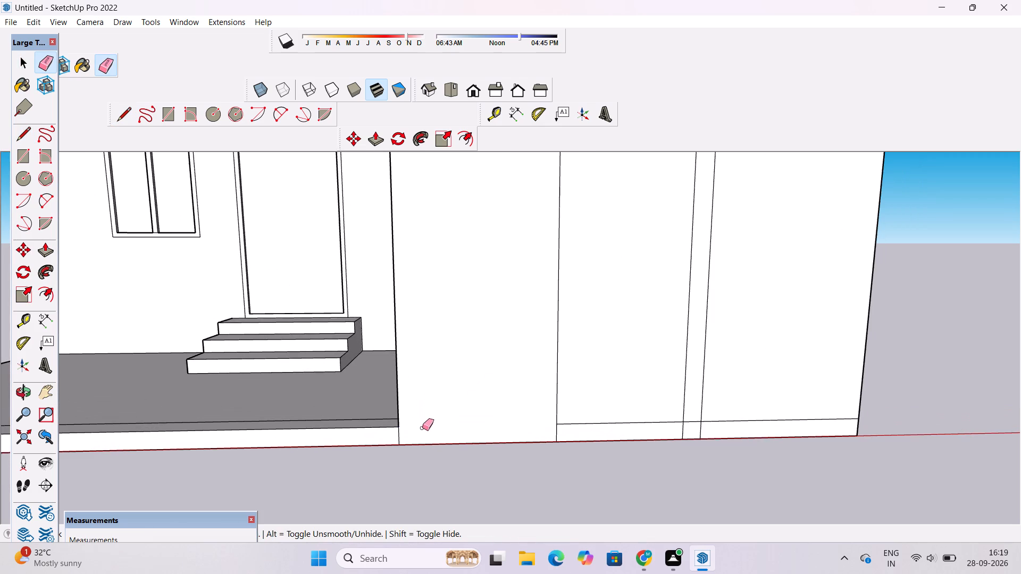
Examine the house front, including the tall block's outlines and its junction with the terrace.
{"action": "key", "text": "o"}
{"action": "scroll", "coordinate": [403, 429], "scroll_direction": "down", "scroll_amount": 4}
{"action": "left_click_drag", "start_coordinate": [402, 428], "coordinate": [436, 550], "text": "shift"}
{"action": "scroll", "coordinate": [436, 484], "scroll_direction": "down", "scroll_amount": 11, "text": "shift"}
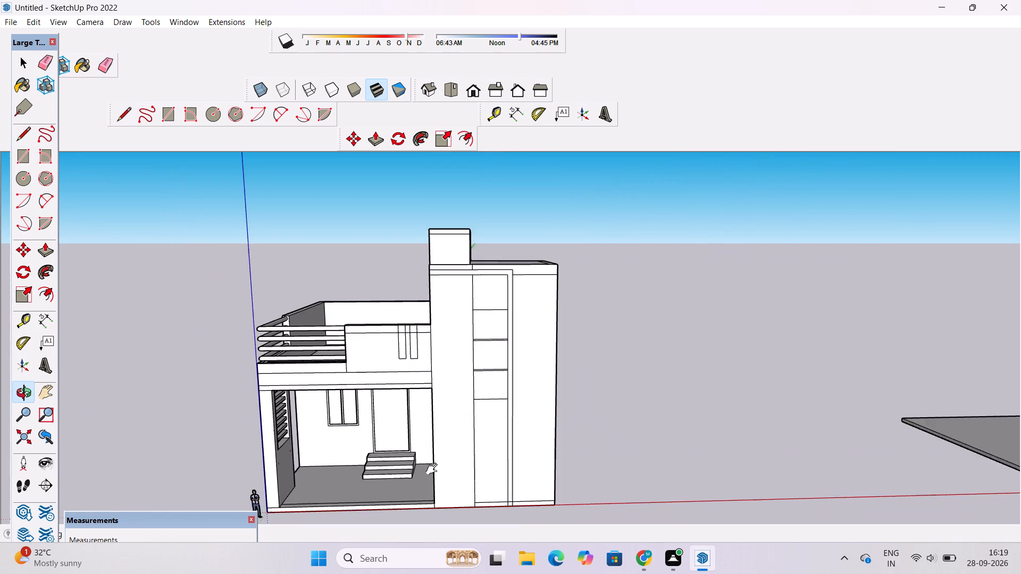
{"action": "scroll", "coordinate": [434, 469], "scroll_direction": "down", "scroll_amount": 1, "text": "shift"}
{"action": "scroll", "coordinate": [437, 389], "scroll_direction": "up", "scroll_amount": 4, "text": "shift"}
{"action": "left_click_drag", "start_coordinate": [436, 400], "coordinate": [545, 380], "text": "shift"}
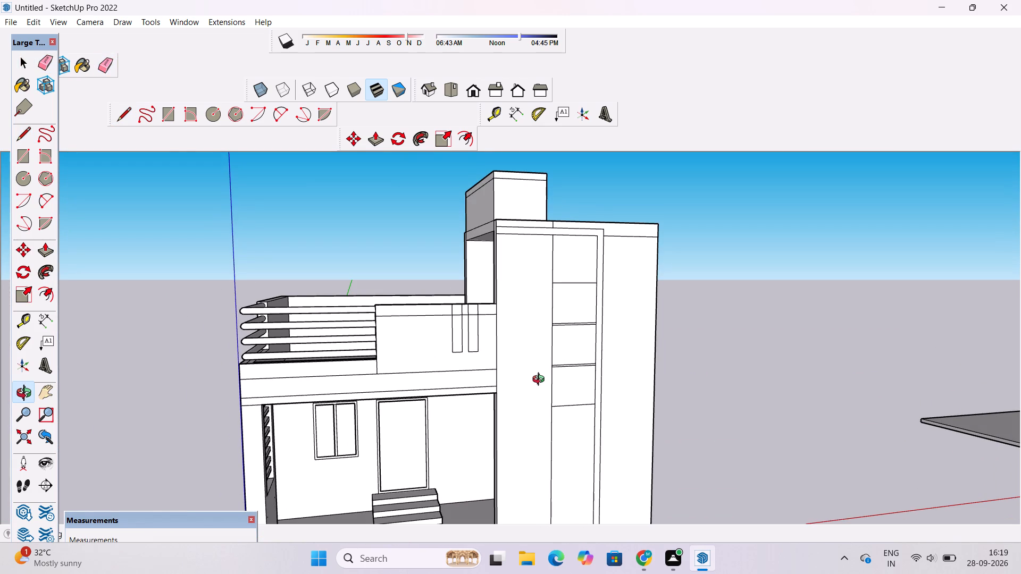
{"action": "left_click_drag", "start_coordinate": [545, 347], "coordinate": [458, 370]}
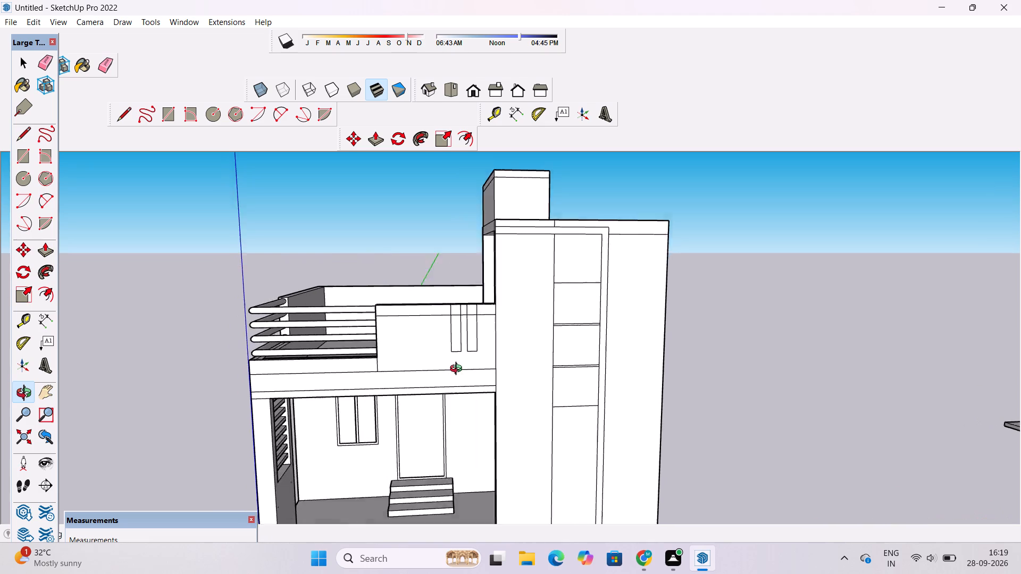
{"action": "left_click_drag", "start_coordinate": [458, 370], "coordinate": [454, 370]}
{"action": "scroll", "coordinate": [523, 264], "scroll_direction": "up", "scroll_amount": 5}
{"action": "left_click_drag", "start_coordinate": [522, 266], "coordinate": [471, 298], "text": "shift"}
{"action": "scroll", "coordinate": [471, 298], "scroll_direction": "down", "scroll_amount": 4, "text": "shift"}
{"action": "scroll", "coordinate": [430, 299], "scroll_direction": "up", "scroll_amount": 1}
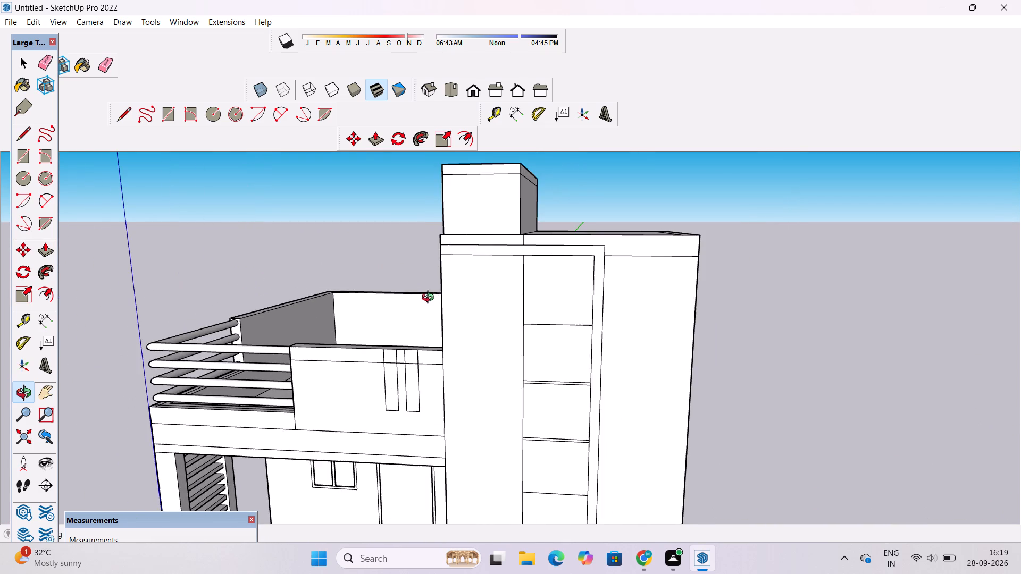
Draw a 1' 6" line from the front band's upper line across the tall block's terrace-side corner face.
{"action": "left_click_drag", "start_coordinate": [408, 283], "coordinate": [560, 349]}
{"action": "scroll", "coordinate": [525, 299], "scroll_direction": "up", "scroll_amount": 4}
{"action": "left_click_drag", "start_coordinate": [468, 312], "coordinate": [515, 309]}
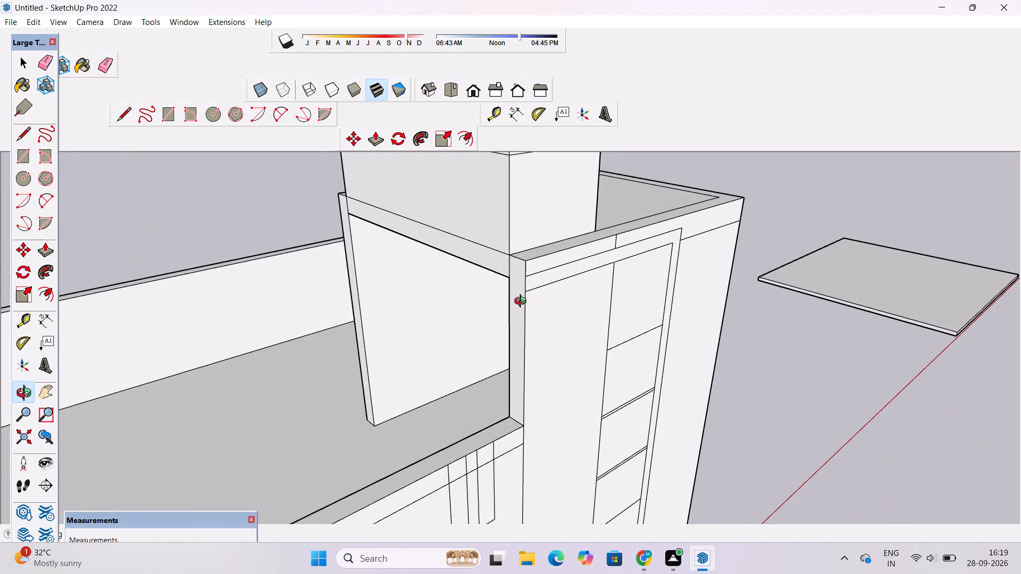
{"action": "scroll", "coordinate": [523, 302], "scroll_direction": "up", "scroll_amount": 1}
{"action": "left_click_drag", "start_coordinate": [556, 299], "coordinate": [567, 298]}
{"action": "left_click_drag", "start_coordinate": [509, 294], "coordinate": [556, 284]}
{"action": "left_click_drag", "start_coordinate": [560, 279], "coordinate": [510, 303], "text": "shift"}
{"action": "scroll", "coordinate": [515, 298], "scroll_direction": "up", "scroll_amount": 2}
{"action": "key", "text": "l"}
{"action": "scroll", "coordinate": [484, 305], "scroll_direction": "up", "scroll_amount": 3}
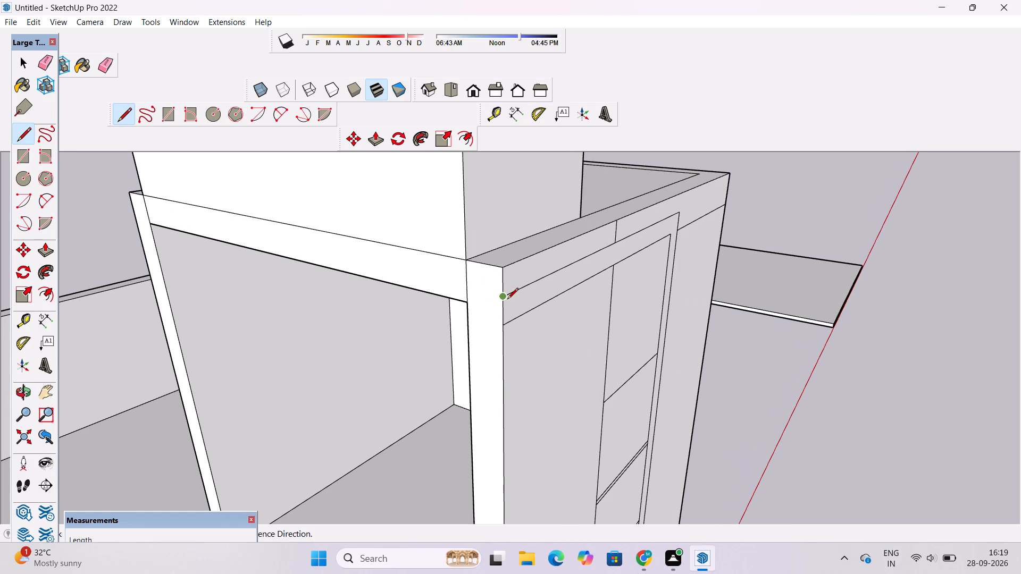
{"action": "left_click", "coordinate": [501, 296]}
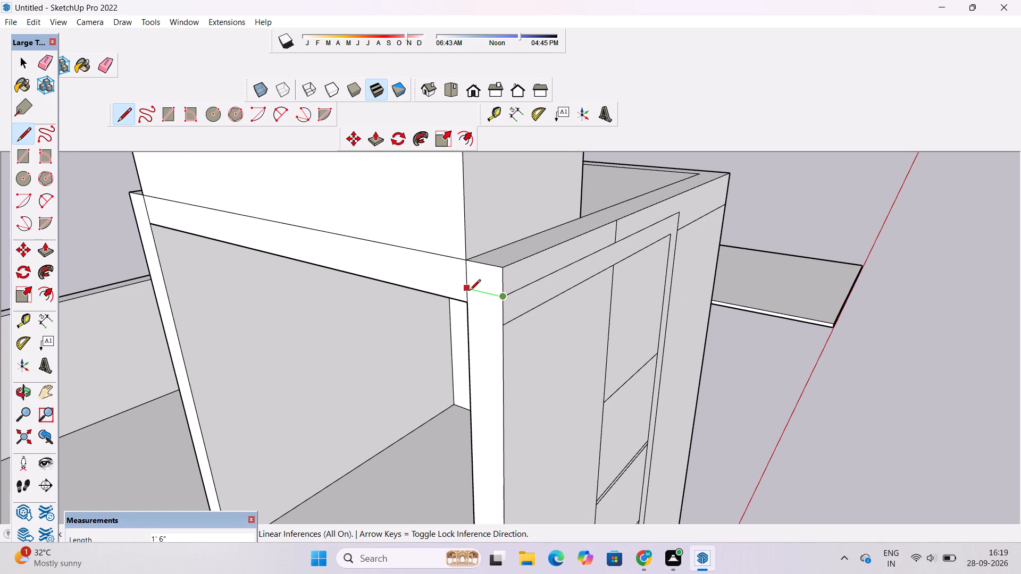
{"action": "left_click", "coordinate": [467, 291]}
{"action": "left_click", "coordinate": [466, 302]}
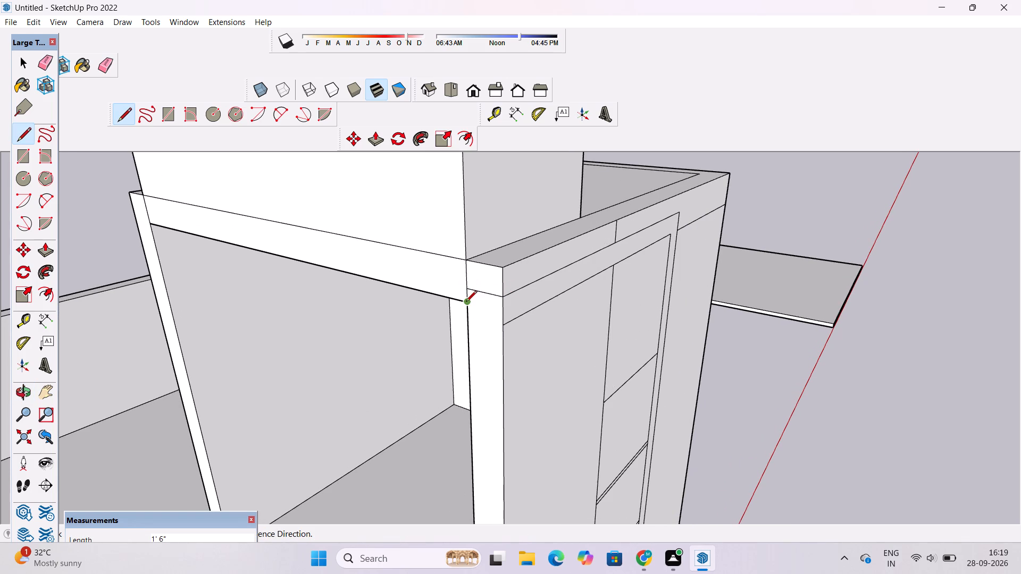
{"action": "key", "text": "space"}
Draw a 1' 6" line from the front band's lower line across the same terrace-side corner face.
{"action": "key", "text": "l"}
{"action": "scroll", "coordinate": [507, 328], "scroll_direction": "up", "scroll_amount": 5}
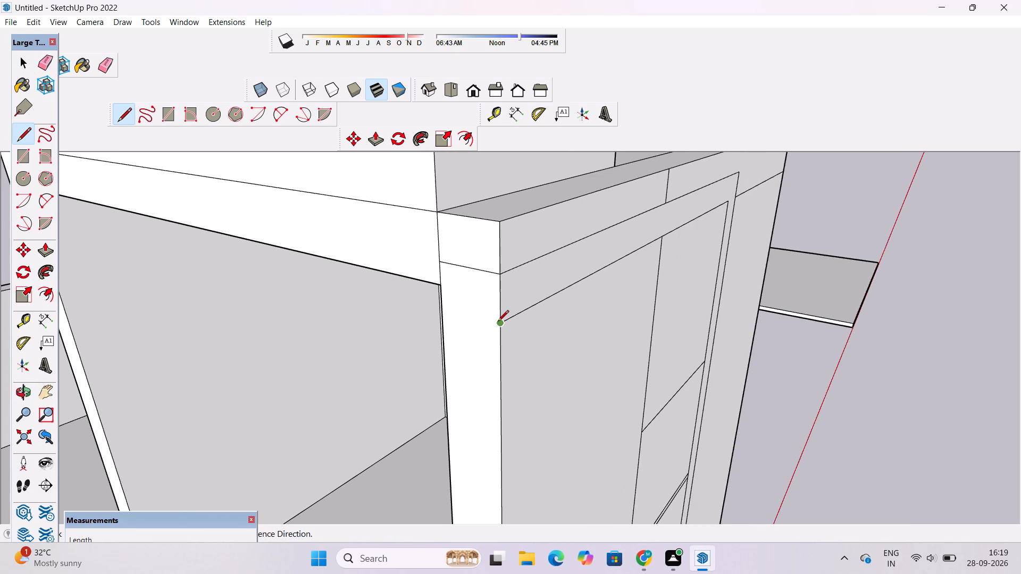
{"action": "left_click", "coordinate": [499, 324]}
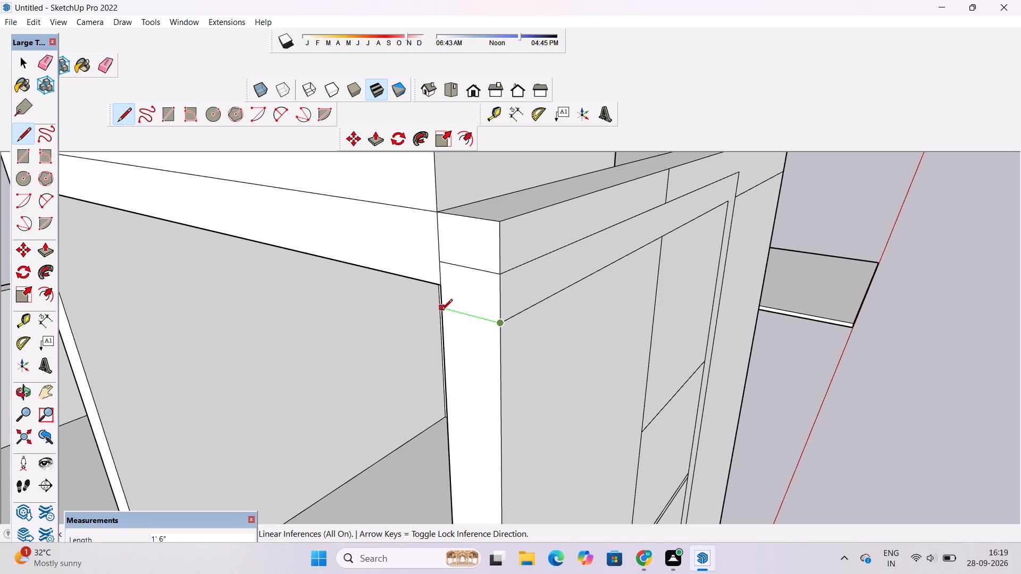
{"action": "left_click", "coordinate": [441, 311]}
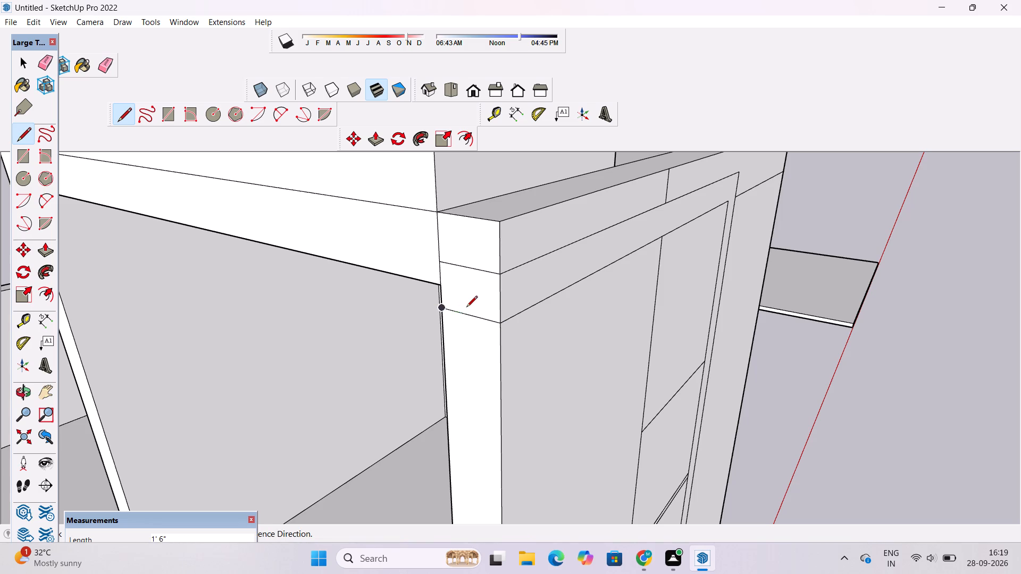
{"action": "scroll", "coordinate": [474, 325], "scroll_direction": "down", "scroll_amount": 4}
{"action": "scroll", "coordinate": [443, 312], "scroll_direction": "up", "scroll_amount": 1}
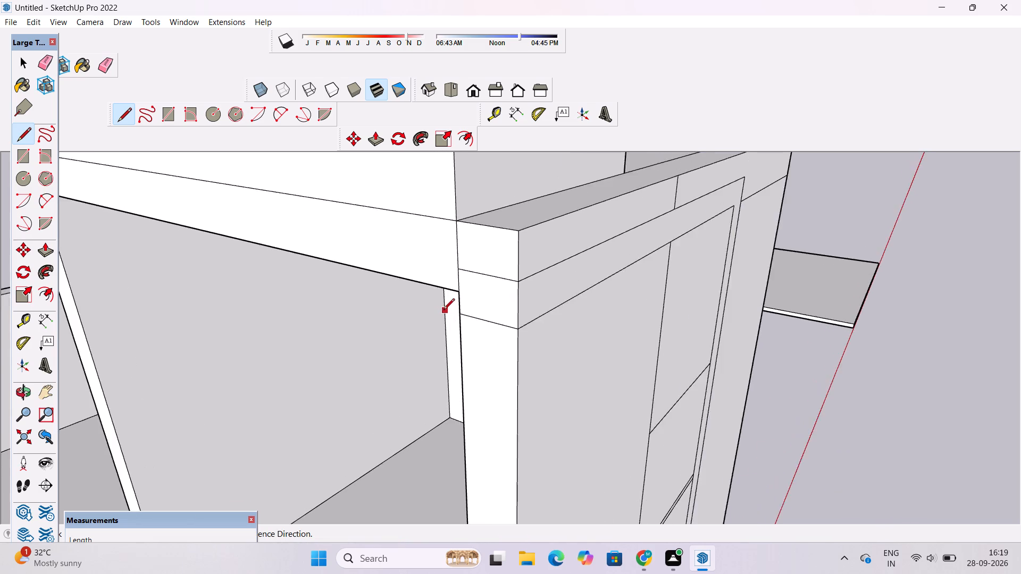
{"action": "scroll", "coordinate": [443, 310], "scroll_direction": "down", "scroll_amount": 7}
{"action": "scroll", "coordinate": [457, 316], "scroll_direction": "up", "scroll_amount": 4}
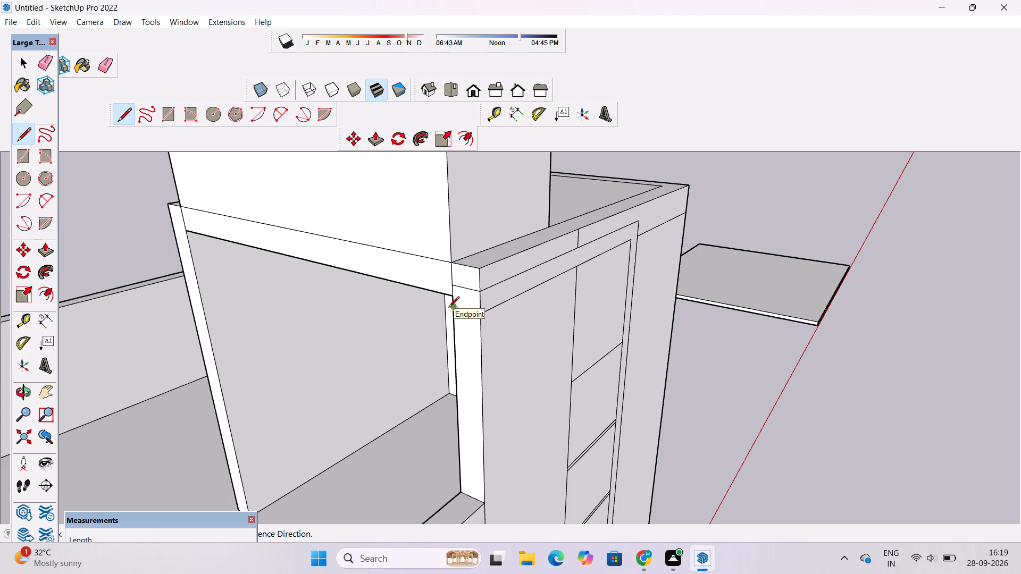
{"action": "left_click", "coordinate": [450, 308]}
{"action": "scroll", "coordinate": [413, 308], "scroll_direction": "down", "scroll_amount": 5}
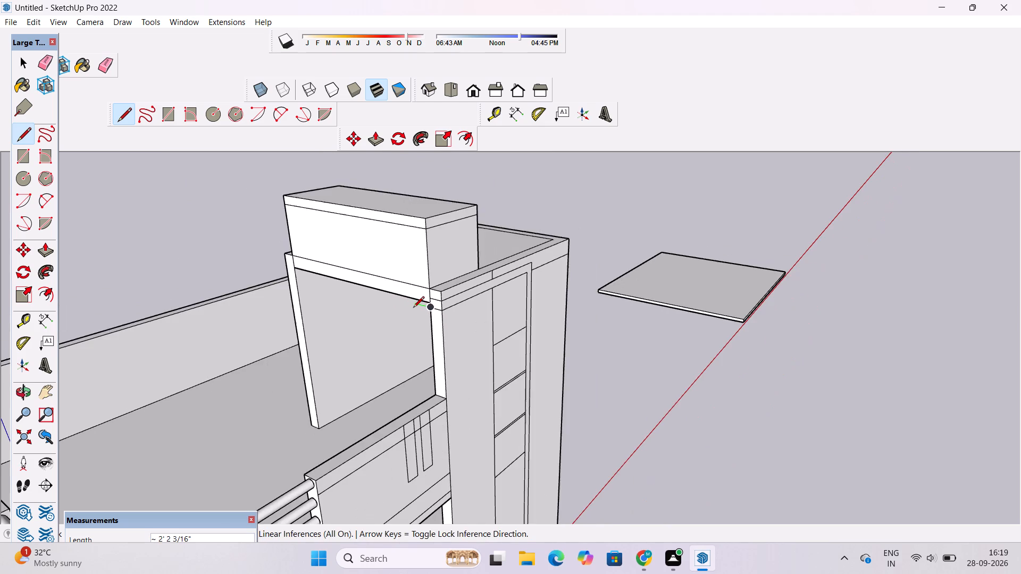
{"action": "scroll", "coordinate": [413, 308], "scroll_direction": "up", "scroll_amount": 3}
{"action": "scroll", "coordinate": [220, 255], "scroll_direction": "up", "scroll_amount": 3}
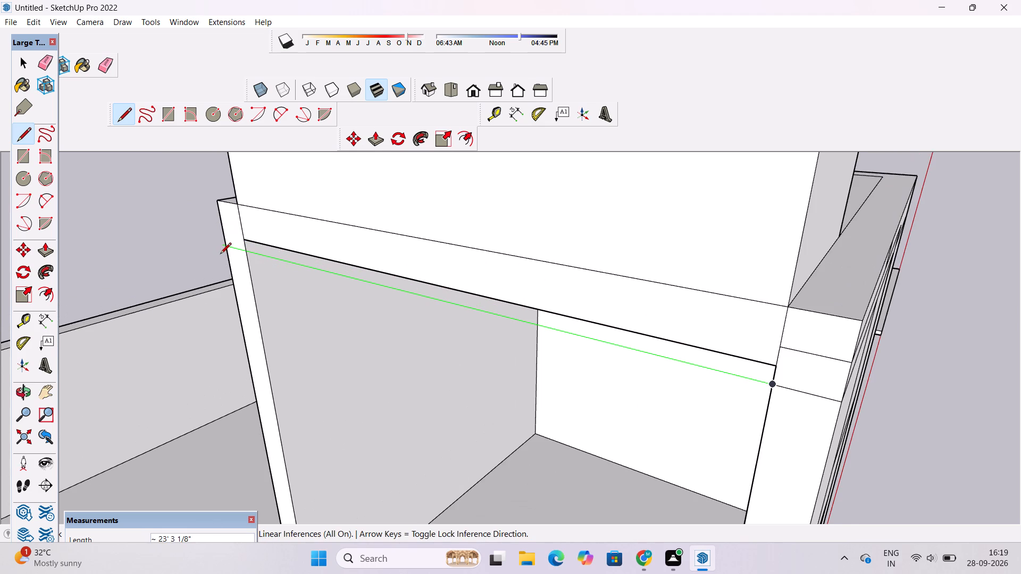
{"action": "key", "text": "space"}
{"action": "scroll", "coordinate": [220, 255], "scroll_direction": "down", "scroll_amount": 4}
Push/Pull the underside of the beam over the terrace-side opening down to the level of the band's lower line.
{"action": "key", "text": "o"}
{"action": "left_click_drag", "start_coordinate": [281, 292], "coordinate": [293, 260]}
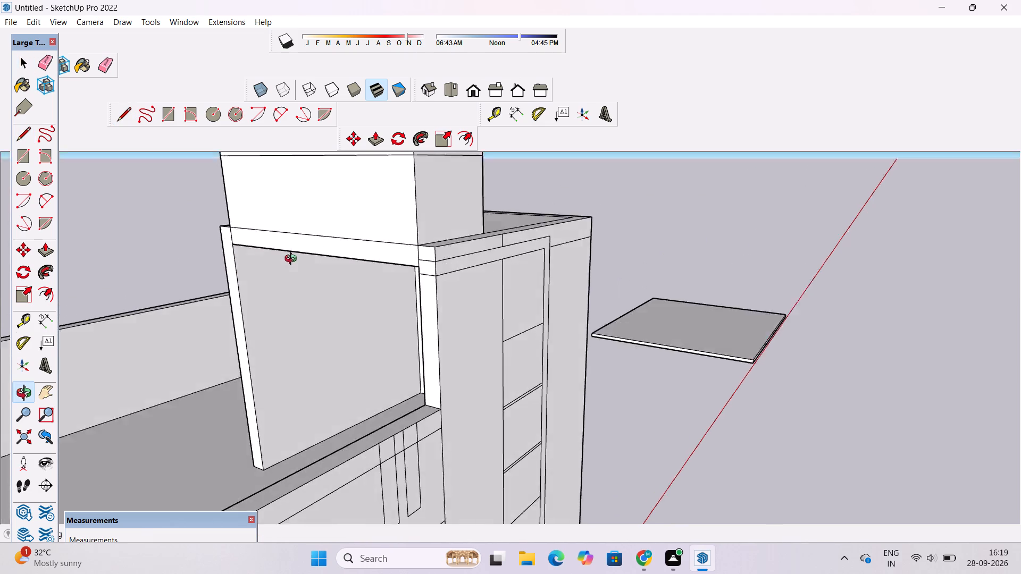
{"action": "left_click_drag", "start_coordinate": [293, 260], "coordinate": [347, 205]}
{"action": "left_click_drag", "start_coordinate": [352, 237], "coordinate": [363, 292]}
{"action": "scroll", "coordinate": [363, 292], "scroll_direction": "up", "scroll_amount": 2}
{"action": "left_click_drag", "start_coordinate": [363, 292], "coordinate": [496, 284]}
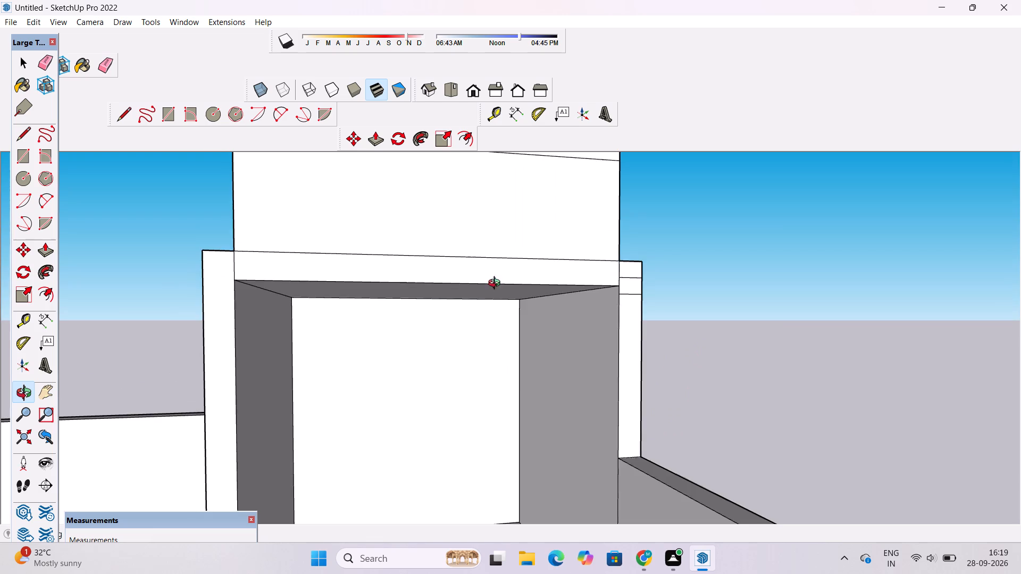
{"action": "left_click_drag", "start_coordinate": [565, 284], "coordinate": [483, 291]}
{"action": "scroll", "coordinate": [450, 294], "scroll_direction": "up", "scroll_amount": 2}
{"action": "left_click_drag", "start_coordinate": [450, 296], "coordinate": [468, 299]}
{"action": "left_click_drag", "start_coordinate": [468, 299], "coordinate": [421, 300], "text": "shift"}
{"action": "left_click_drag", "start_coordinate": [412, 302], "coordinate": [433, 307]}
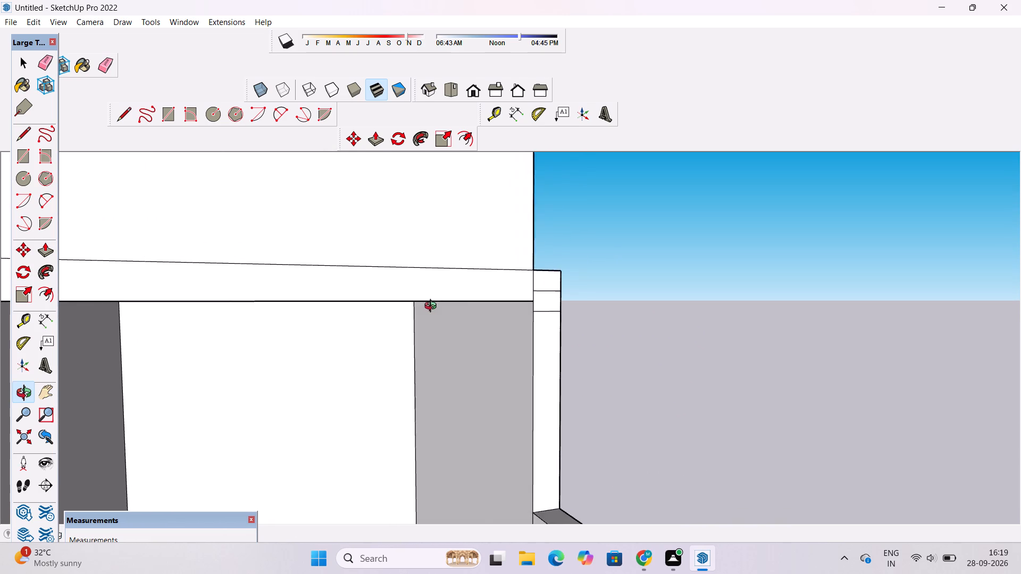
{"action": "left_click_drag", "start_coordinate": [433, 307], "coordinate": [396, 302]}
{"action": "key", "text": "p"}
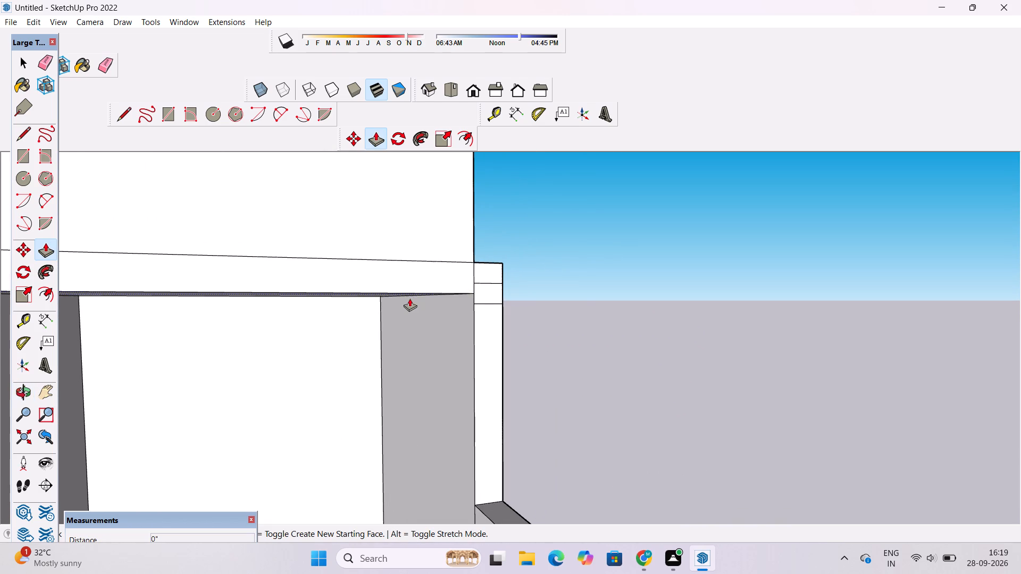
{"action": "scroll", "coordinate": [409, 298], "scroll_direction": "up", "scroll_amount": 4}
{"action": "left_click", "coordinate": [413, 290]}
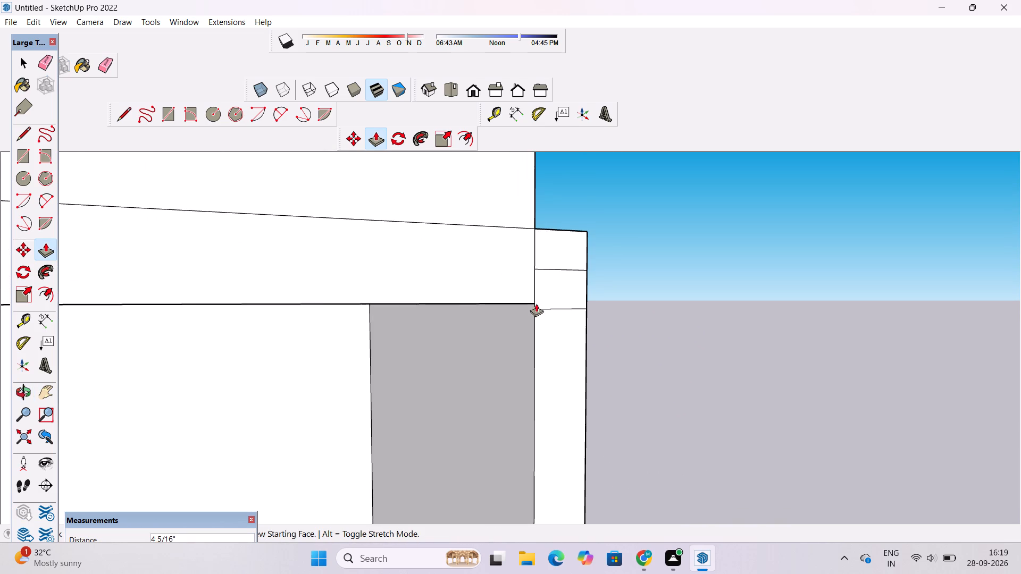
{"action": "left_click", "coordinate": [536, 309]}
Draw a line continuing the band's upper line across the terrace-side beam to the far edge of the opening's post.
{"action": "key", "text": "o"}
{"action": "scroll", "coordinate": [523, 306], "scroll_direction": "down", "scroll_amount": 7}
{"action": "left_click_drag", "start_coordinate": [539, 305], "coordinate": [526, 313]}
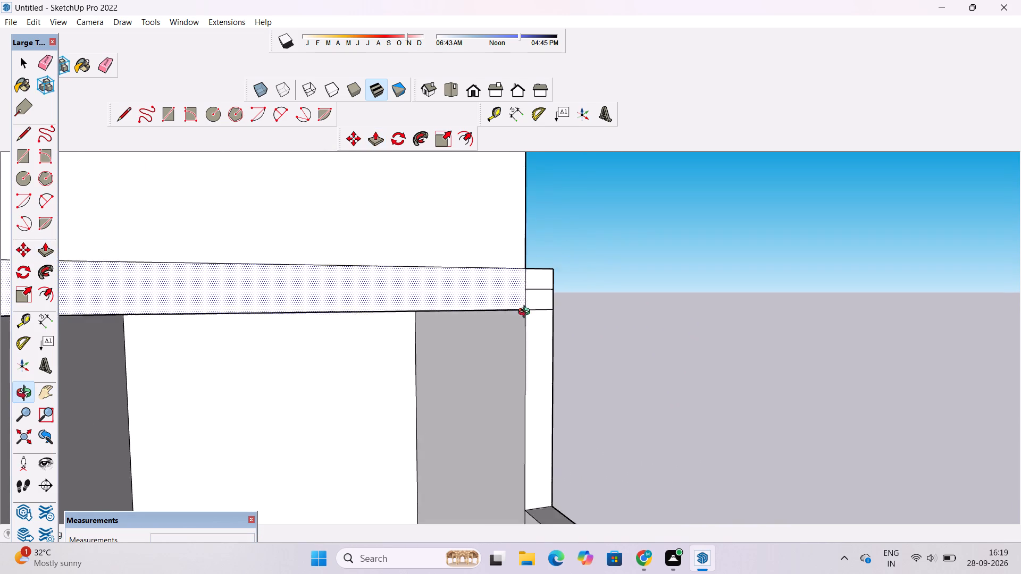
{"action": "left_click_drag", "start_coordinate": [526, 313], "coordinate": [273, 347]}
{"action": "left_click_drag", "start_coordinate": [261, 342], "coordinate": [321, 323], "text": "shift"}
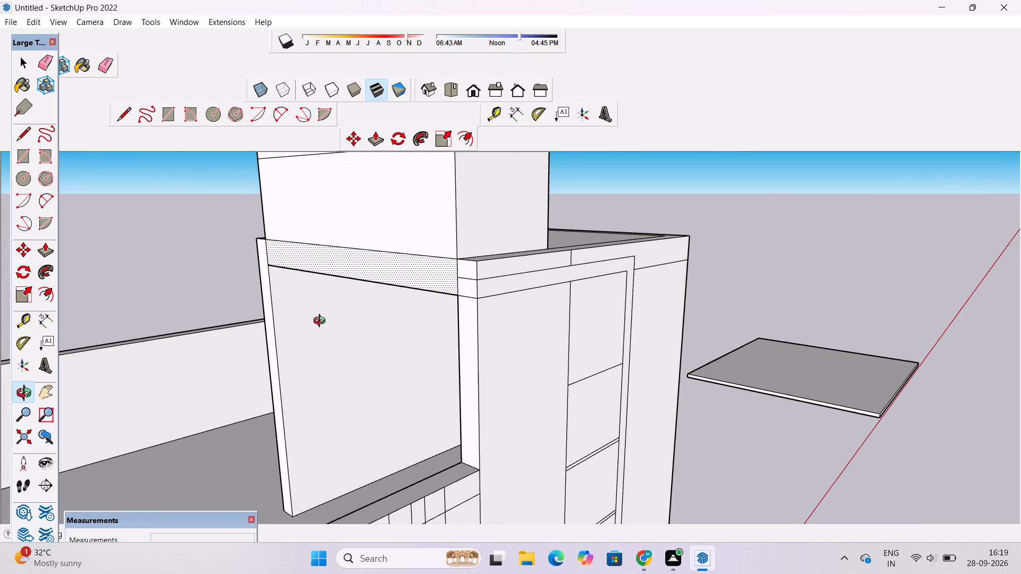
{"action": "scroll", "coordinate": [311, 313], "scroll_direction": "down", "scroll_amount": 5}
{"action": "left_click_drag", "start_coordinate": [311, 313], "coordinate": [309, 323]}
{"action": "left_click_drag", "start_coordinate": [307, 326], "coordinate": [293, 337]}
{"action": "scroll", "coordinate": [294, 333], "scroll_direction": "up", "scroll_amount": 2}
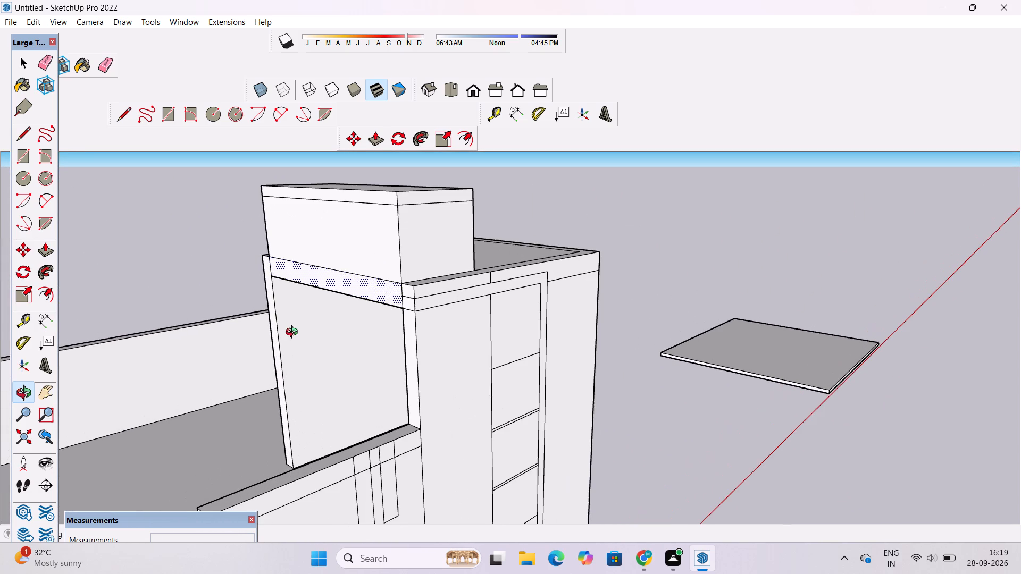
{"action": "key", "text": "e"}
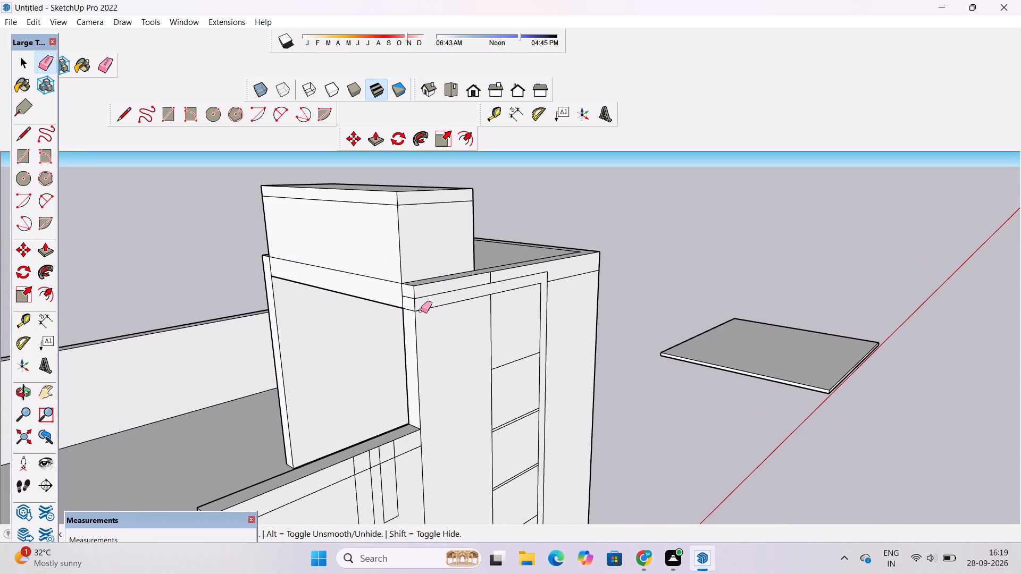
{"action": "key", "text": "space"}
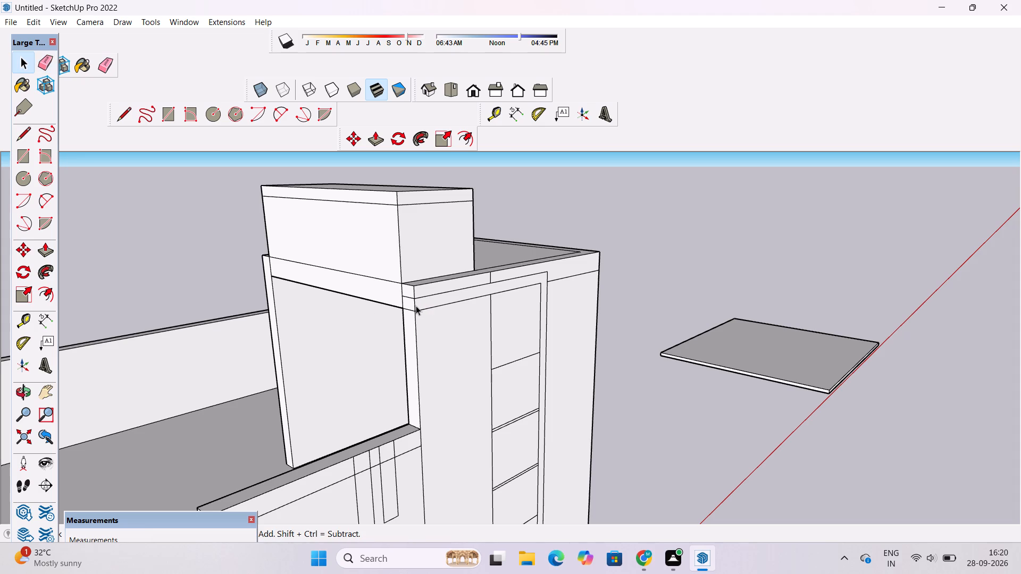
{"action": "key", "text": "l"}
{"action": "scroll", "coordinate": [400, 302], "scroll_direction": "up", "scroll_amount": 4}
{"action": "left_click", "coordinate": [402, 294]}
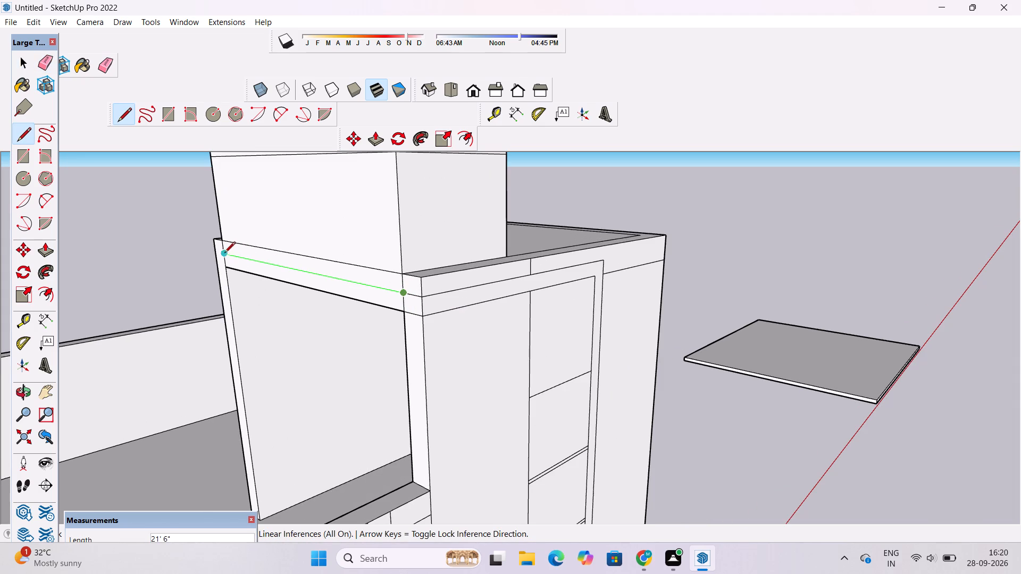
{"action": "left_click", "coordinate": [216, 253]}
{"action": "key", "text": "space"}
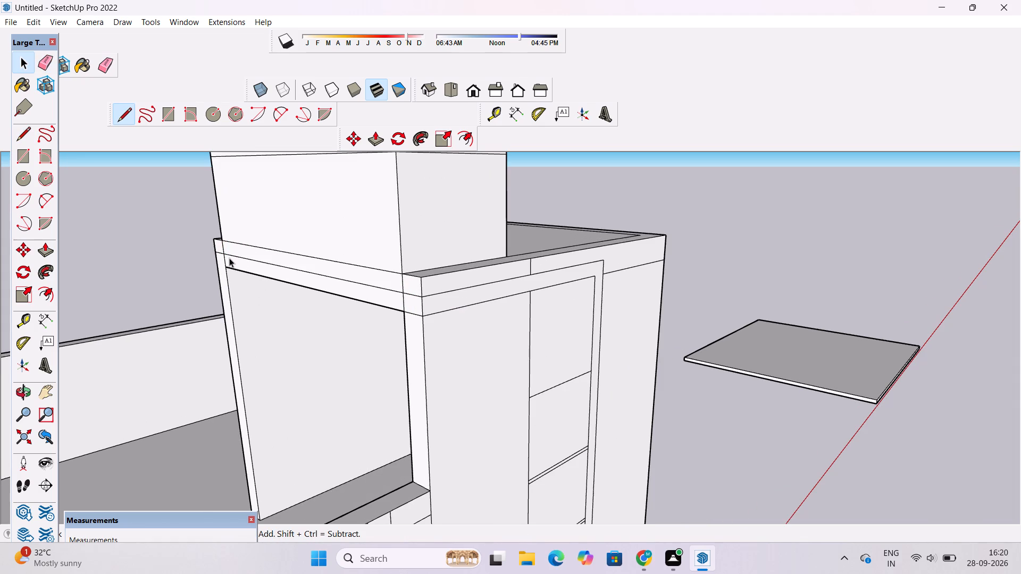
Draw a short line continuing the beam's lower edge across the far post to its outer edge.
{"action": "key", "text": "l"}
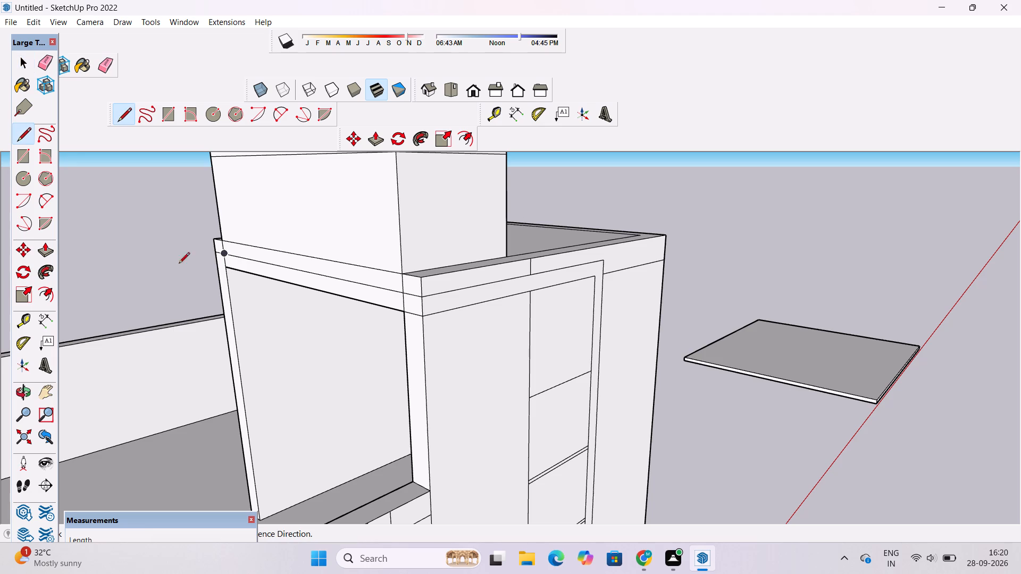
{"action": "scroll", "coordinate": [80, 249], "scroll_direction": "up", "scroll_amount": 5}
{"action": "left_click", "coordinate": [333, 284]}
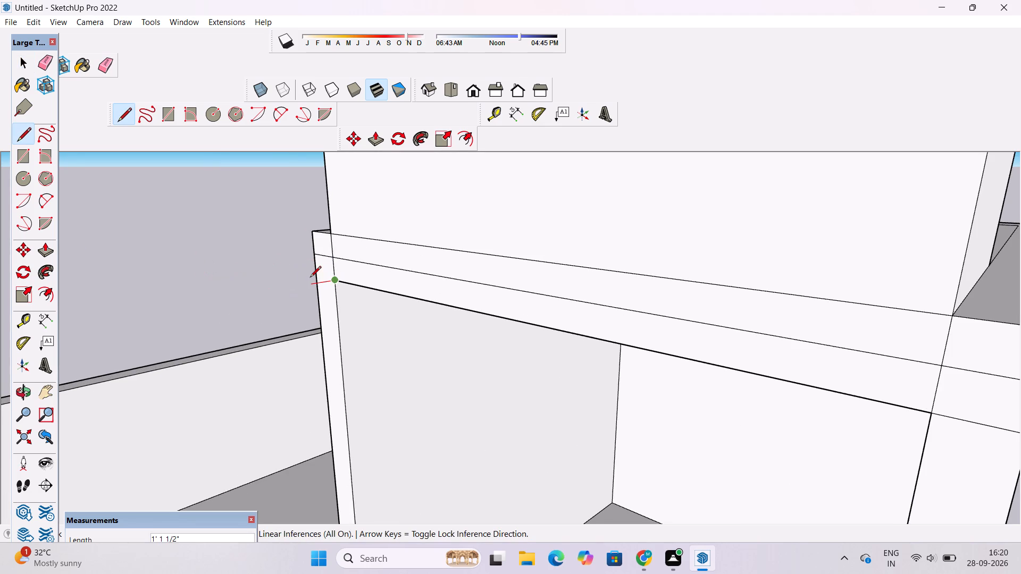
{"action": "left_click", "coordinate": [317, 276]}
{"action": "key", "text": "space"}
Erase the short vertical lines that divide the lower terrace-side band at both posts.
{"action": "scroll", "coordinate": [227, 257], "scroll_direction": "down", "scroll_amount": 6}
{"action": "key", "text": "e"}
{"action": "scroll", "coordinate": [227, 257], "scroll_direction": "up", "scroll_amount": 4}
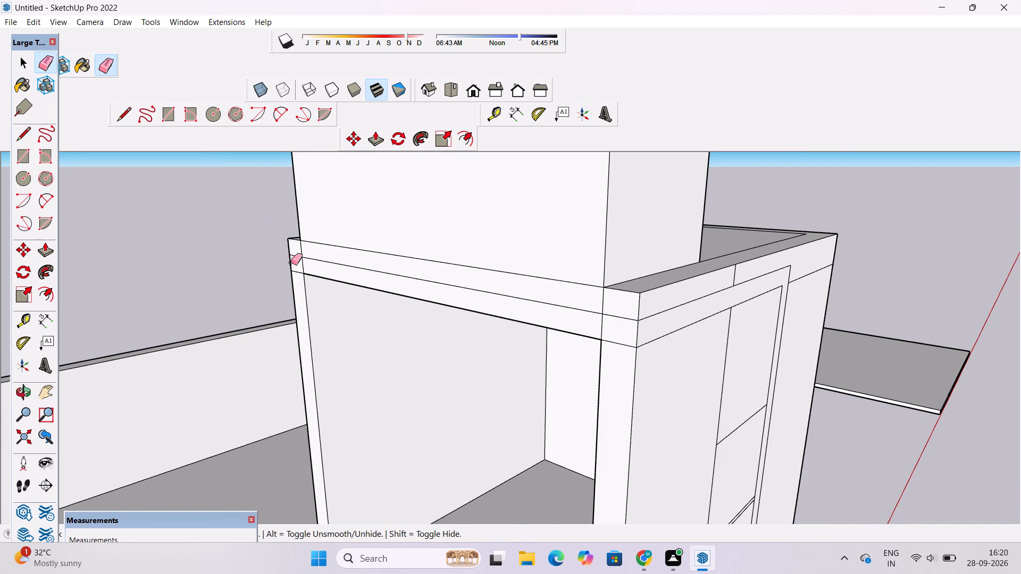
{"action": "scroll", "coordinate": [290, 272], "scroll_direction": "up", "scroll_amount": 7}
{"action": "left_click", "coordinate": [314, 261]}
{"action": "scroll", "coordinate": [284, 256], "scroll_direction": "down", "scroll_amount": 8}
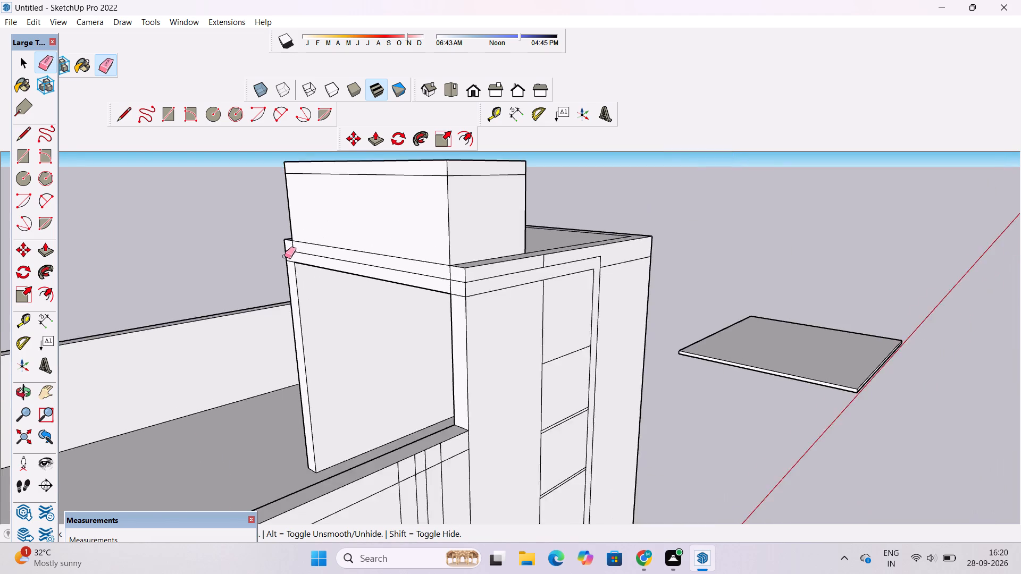
{"action": "scroll", "coordinate": [284, 256], "scroll_direction": "down", "scroll_amount": 2}
{"action": "scroll", "coordinate": [353, 275], "scroll_direction": "up", "scroll_amount": 9}
{"action": "left_click", "coordinate": [438, 274]}
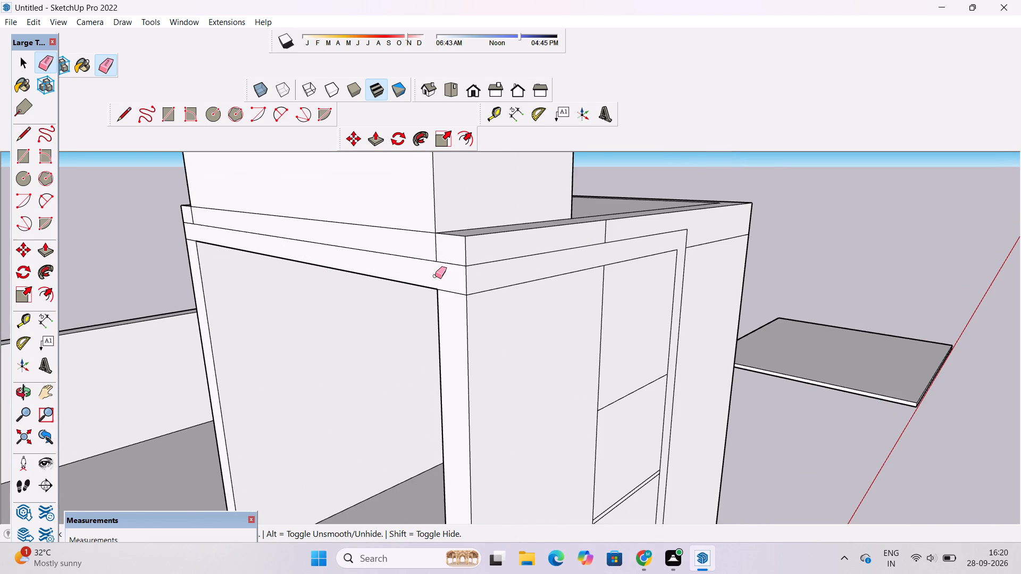
Push/Pull the tall block's lower terrace-side band out over the terrace by 6' as a canopy slab.
{"action": "key", "text": "o"}
{"action": "scroll", "coordinate": [417, 274], "scroll_direction": "down", "scroll_amount": 4}
{"action": "left_click_drag", "start_coordinate": [419, 321], "coordinate": [439, 205]}
{"action": "left_click_drag", "start_coordinate": [438, 215], "coordinate": [422, 320]}
{"action": "scroll", "coordinate": [417, 313], "scroll_direction": "down", "scroll_amount": 3}
{"action": "left_click_drag", "start_coordinate": [417, 291], "coordinate": [433, 352], "text": "shift"}
{"action": "scroll", "coordinate": [431, 325], "scroll_direction": "down", "scroll_amount": 5}
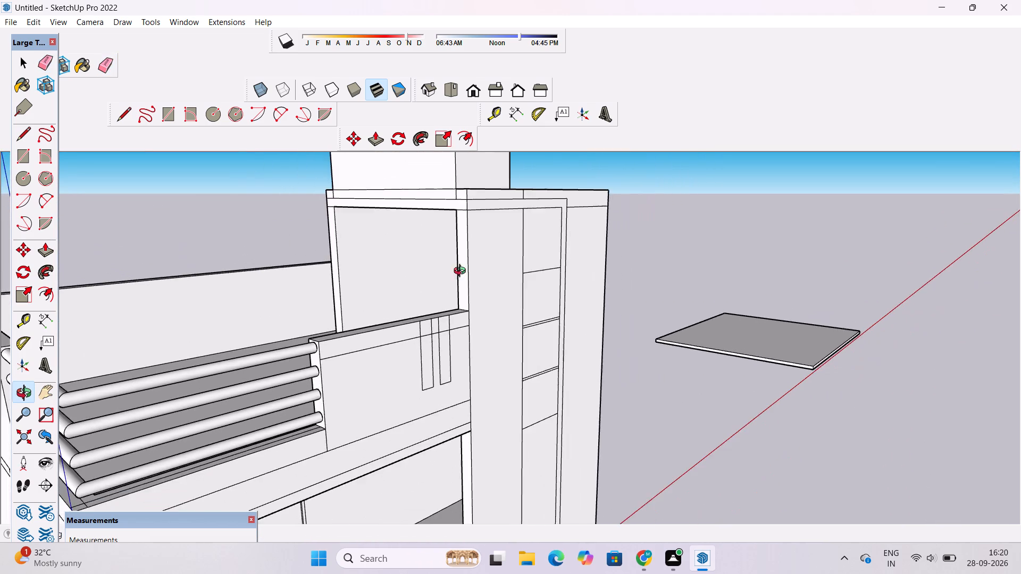
{"action": "left_click_drag", "start_coordinate": [463, 268], "coordinate": [411, 306]}
{"action": "left_click_drag", "start_coordinate": [405, 240], "coordinate": [408, 301], "text": "shift"}
{"action": "scroll", "coordinate": [458, 236], "scroll_direction": "up", "scroll_amount": 3}
{"action": "left_click_drag", "start_coordinate": [473, 273], "coordinate": [456, 272]}
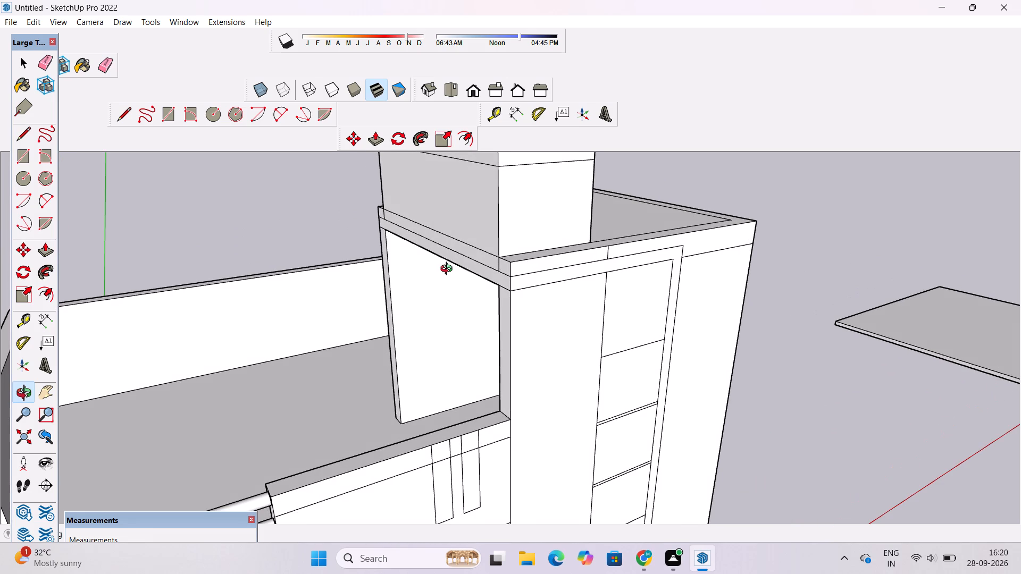
{"action": "scroll", "coordinate": [448, 270], "scroll_direction": "down", "scroll_amount": 4}
{"action": "left_click_drag", "start_coordinate": [401, 324], "coordinate": [413, 279]}
{"action": "scroll", "coordinate": [418, 271], "scroll_direction": "up", "scroll_amount": 2}
{"action": "left_click_drag", "start_coordinate": [448, 289], "coordinate": [438, 295]}
{"action": "scroll", "coordinate": [447, 274], "scroll_direction": "up", "scroll_amount": 4}
{"action": "left_click_drag", "start_coordinate": [498, 283], "coordinate": [457, 302]}
{"action": "left_click_drag", "start_coordinate": [455, 303], "coordinate": [495, 294], "text": "shift"}
{"action": "key", "text": "p"}
{"action": "left_click", "coordinate": [532, 280]}
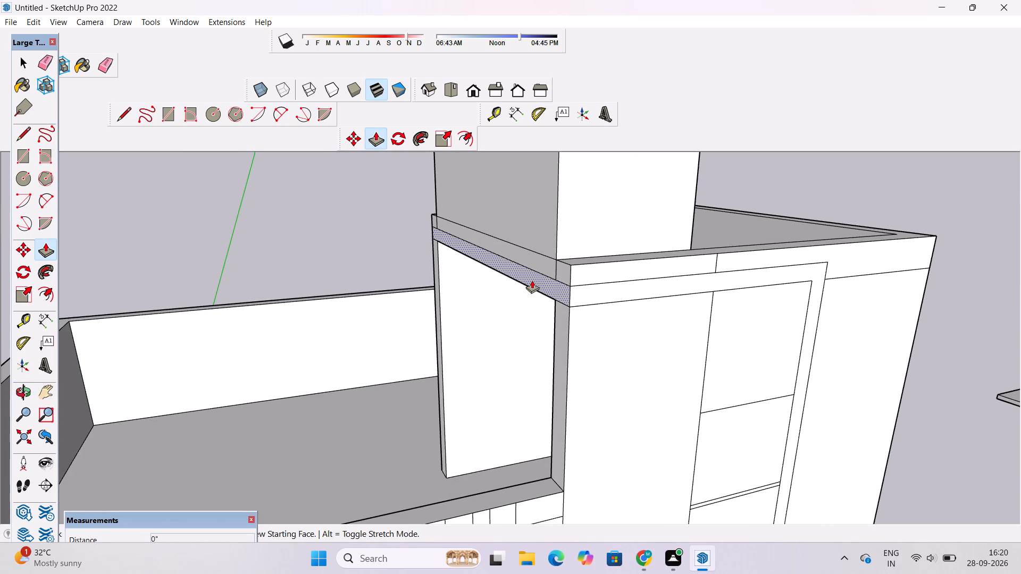
{"action": "scroll", "coordinate": [470, 290], "scroll_direction": "down", "scroll_amount": 3}
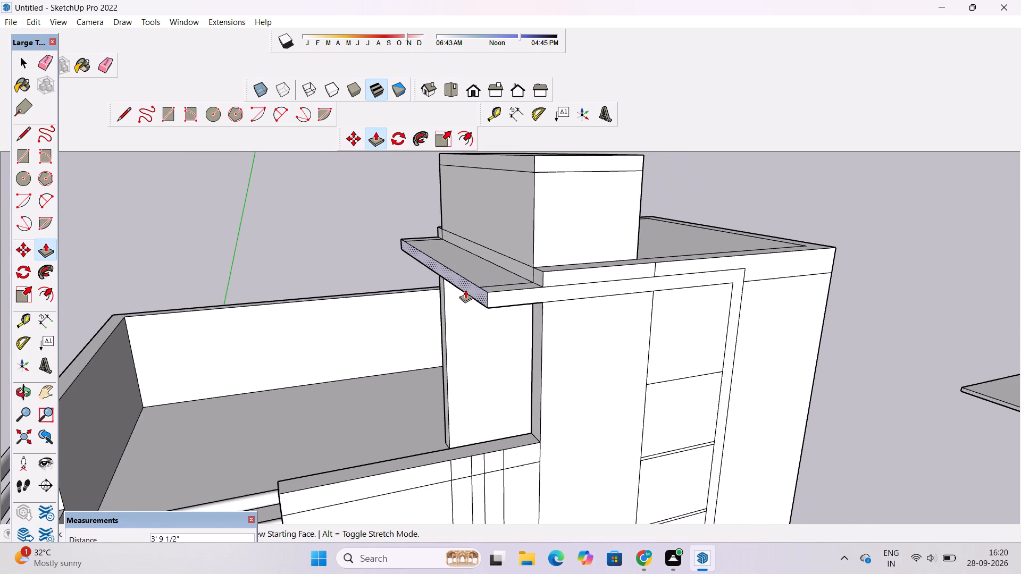
{"action": "key", "text": "o"}
{"action": "left_click_drag", "start_coordinate": [472, 288], "coordinate": [358, 255]}
{"action": "scroll", "coordinate": [358, 255], "scroll_direction": "down", "scroll_amount": 4}
{"action": "left_click_drag", "start_coordinate": [358, 255], "coordinate": [426, 251]}
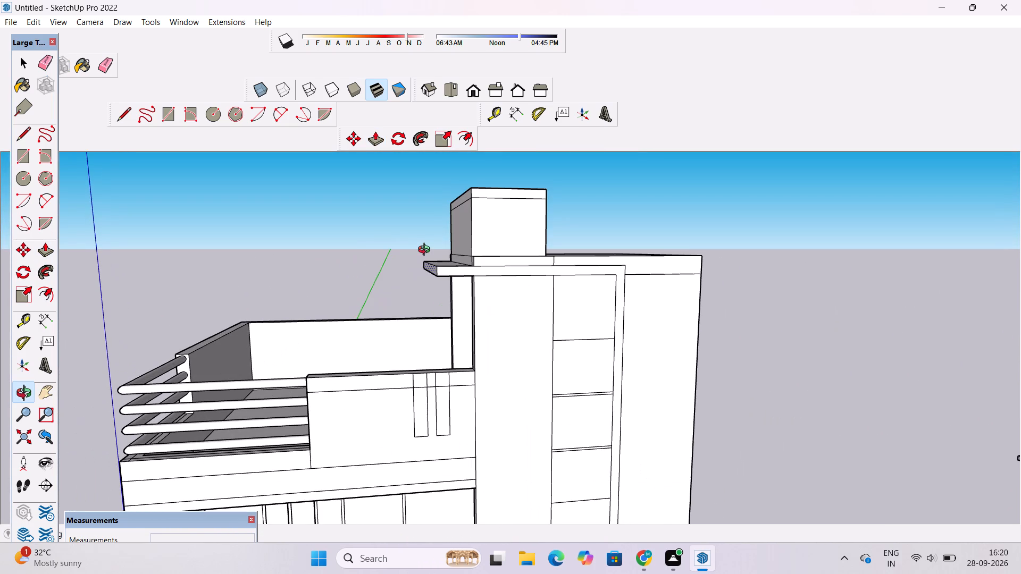
{"action": "left_click_drag", "start_coordinate": [430, 260], "coordinate": [440, 267], "text": "shift"}
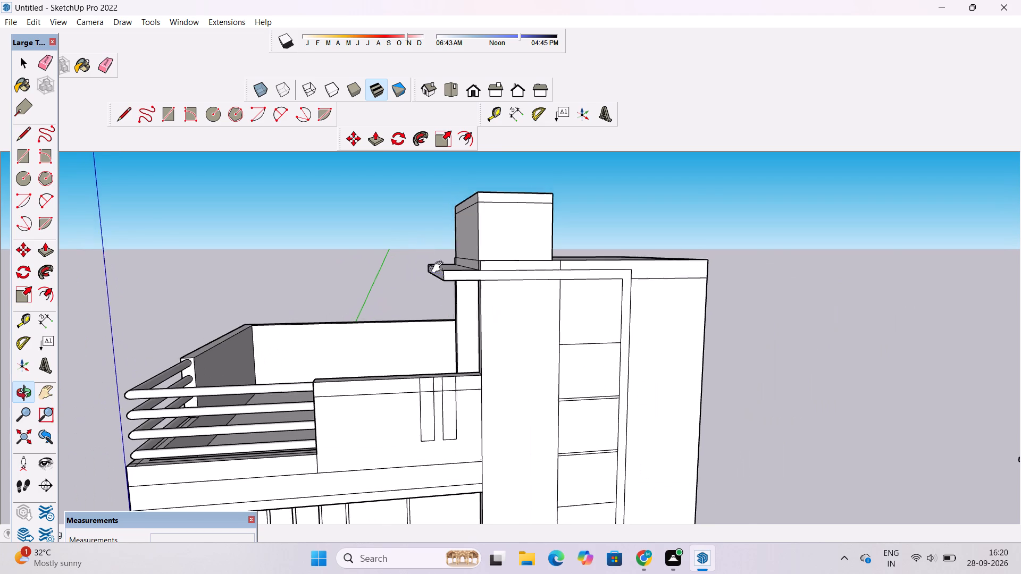
{"action": "left_click_drag", "start_coordinate": [440, 267], "coordinate": [482, 299], "text": "shift"}
{"action": "left_click_drag", "start_coordinate": [479, 330], "coordinate": [433, 291]}
{"action": "left_click_drag", "start_coordinate": [459, 296], "coordinate": [433, 296]}
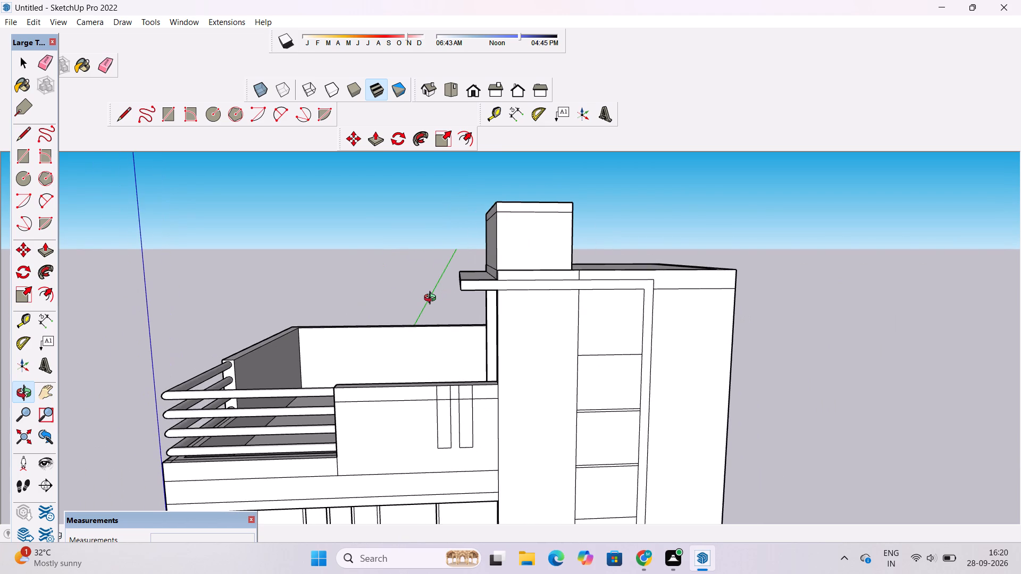
{"action": "key", "text": "p"}
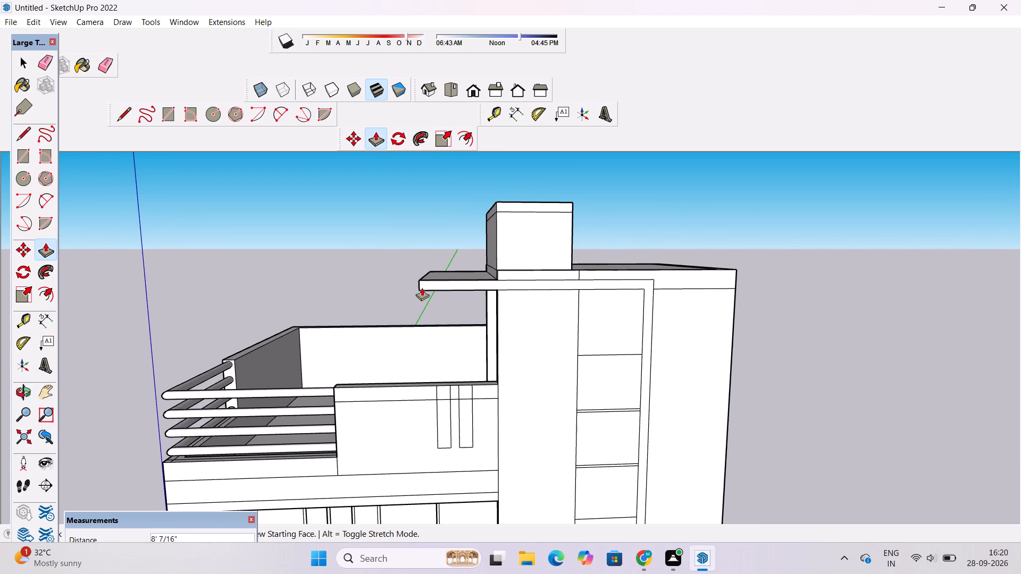
{"action": "type", "text": "6'"}
{"action": "key", "text": "Return"}
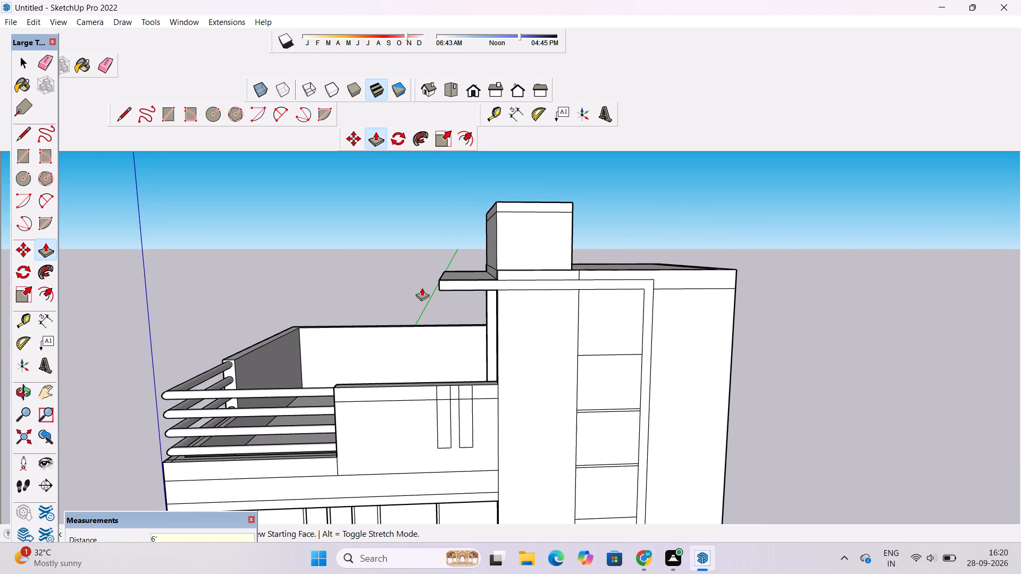
Erase the leftover lines near both ends of the canopy's top and of the narrow band behind it.
{"action": "key", "text": "o"}
{"action": "left_click_drag", "start_coordinate": [334, 270], "coordinate": [530, 416]}
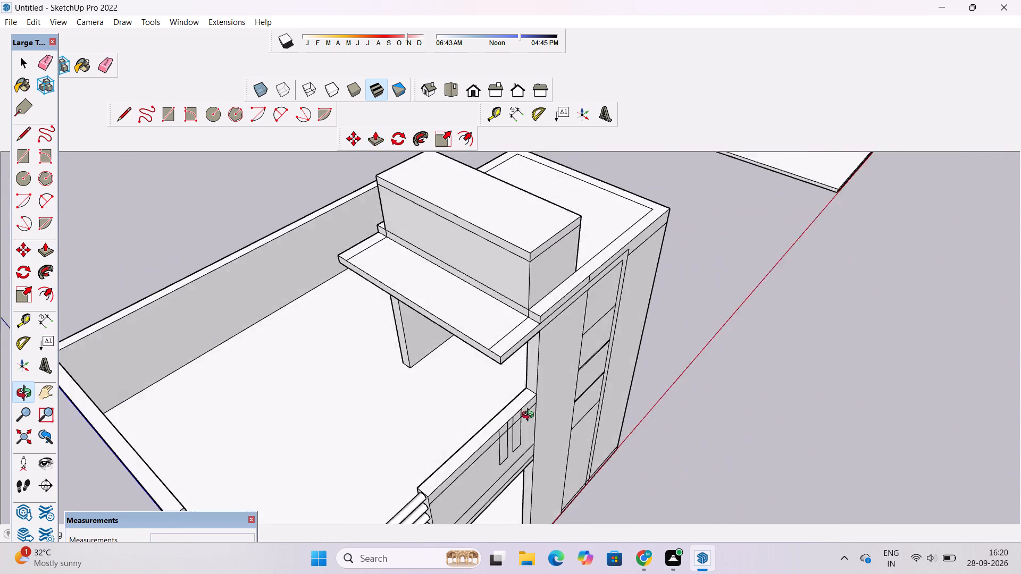
{"action": "left_click_drag", "start_coordinate": [530, 416], "coordinate": [614, 368]}
{"action": "left_click_drag", "start_coordinate": [343, 308], "coordinate": [410, 326]}
{"action": "scroll", "coordinate": [353, 303], "scroll_direction": "up", "scroll_amount": 3}
{"action": "left_click_drag", "start_coordinate": [338, 301], "coordinate": [322, 319], "text": "shift"}
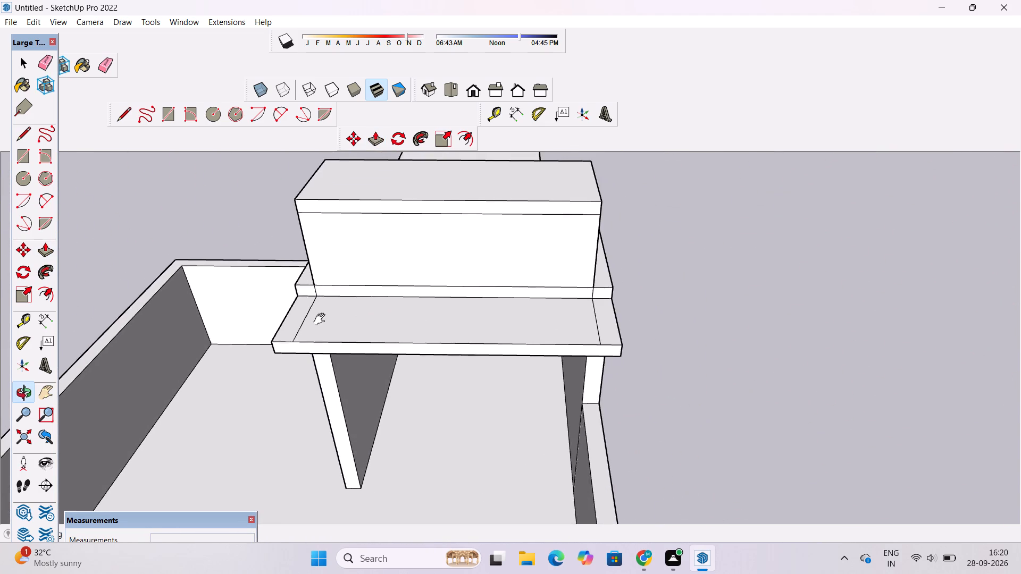
{"action": "left_click_drag", "start_coordinate": [322, 319], "coordinate": [323, 318], "text": "shift"}
{"action": "scroll", "coordinate": [308, 322], "scroll_direction": "up", "scroll_amount": 4}
{"action": "left_click_drag", "start_coordinate": [305, 324], "coordinate": [310, 302]}
{"action": "left_click_drag", "start_coordinate": [312, 303], "coordinate": [321, 314], "text": "shift"}
{"action": "key", "text": "e"}
{"action": "scroll", "coordinate": [321, 309], "scroll_direction": "up", "scroll_amount": 7}
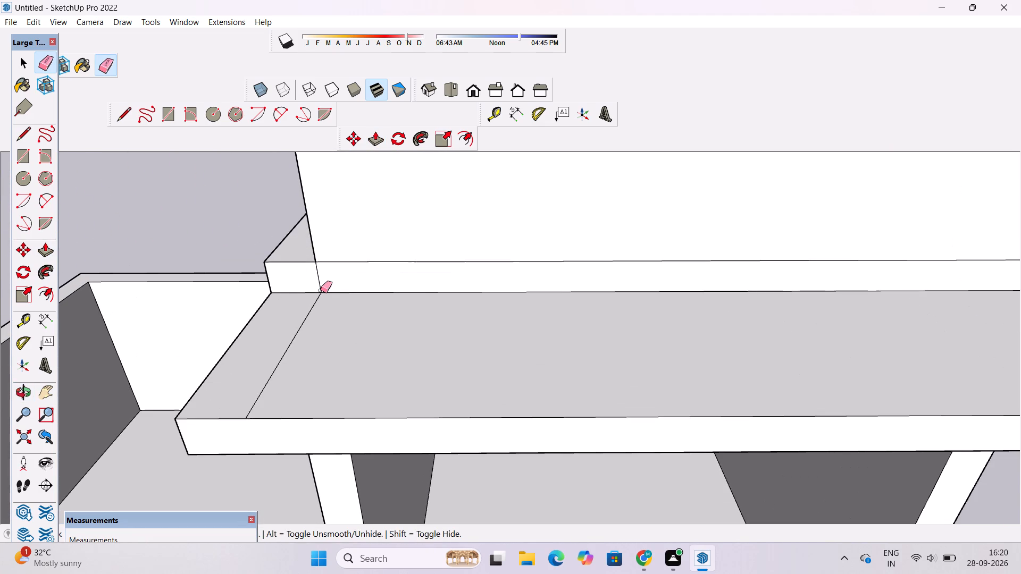
{"action": "scroll", "coordinate": [320, 297], "scroll_direction": "up", "scroll_amount": 5}
{"action": "left_click_drag", "start_coordinate": [322, 267], "coordinate": [312, 275]}
{"action": "left_click_drag", "start_coordinate": [295, 324], "coordinate": [302, 351]}
{"action": "scroll", "coordinate": [232, 311], "scroll_direction": "down", "scroll_amount": 11}
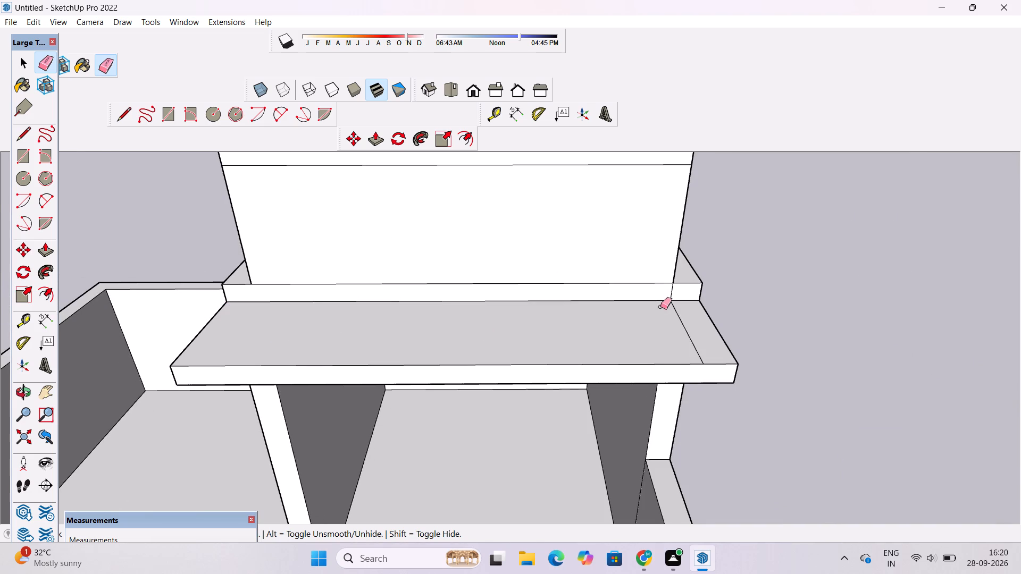
{"action": "scroll", "coordinate": [664, 305], "scroll_direction": "up", "scroll_amount": 10}
{"action": "left_click_drag", "start_coordinate": [618, 269], "coordinate": [599, 274]}
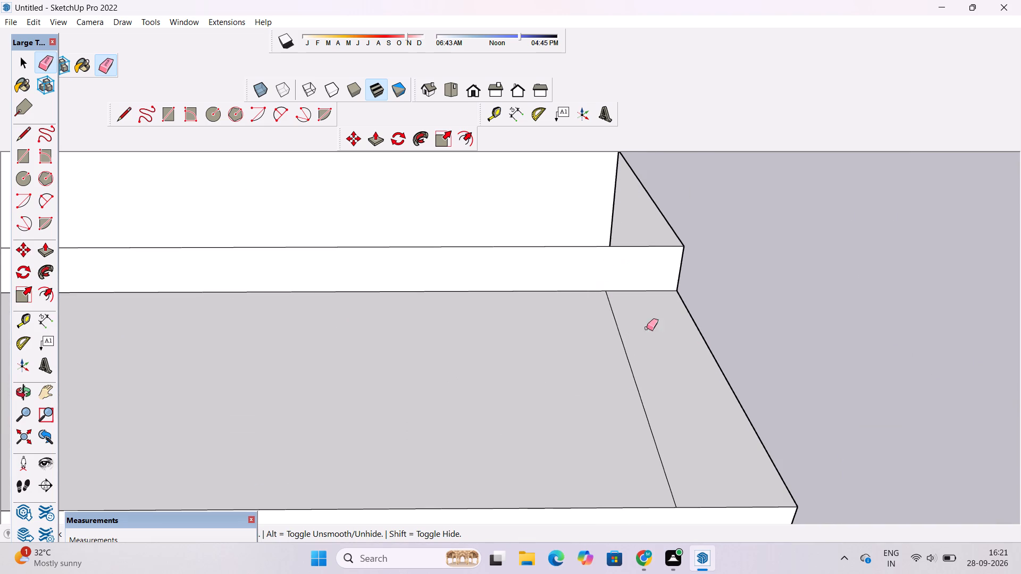
{"action": "left_click_drag", "start_coordinate": [653, 334], "coordinate": [618, 351]}
Erase the two leftover lines that run outward from the posts across the canopy's underside.
{"action": "key", "text": "o"}
{"action": "scroll", "coordinate": [581, 343], "scroll_direction": "down", "scroll_amount": 12}
{"action": "left_click_drag", "start_coordinate": [582, 409], "coordinate": [578, 354]}
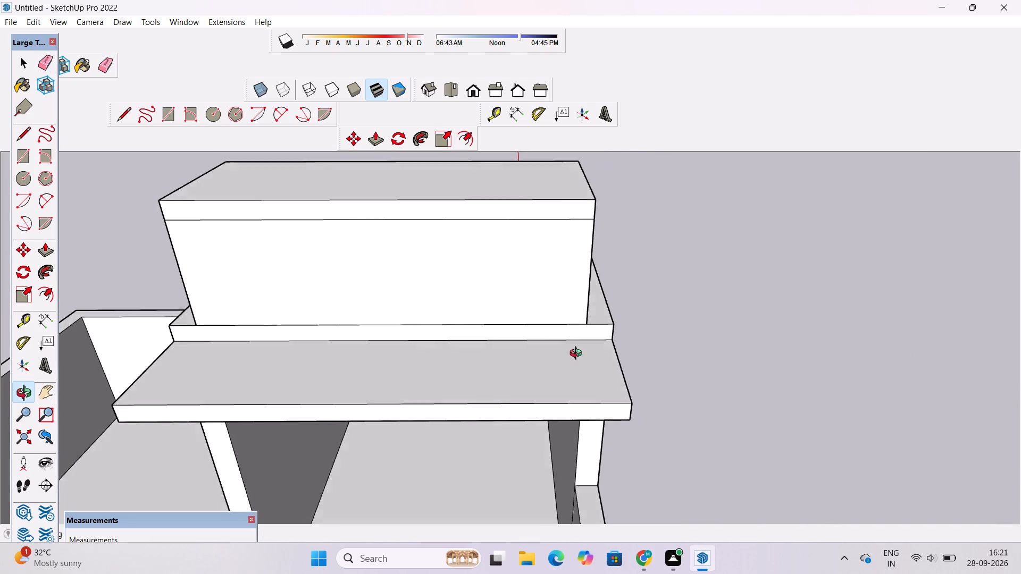
{"action": "left_click_drag", "start_coordinate": [578, 354], "coordinate": [568, 202]}
{"action": "left_click_drag", "start_coordinate": [531, 237], "coordinate": [556, 342]}
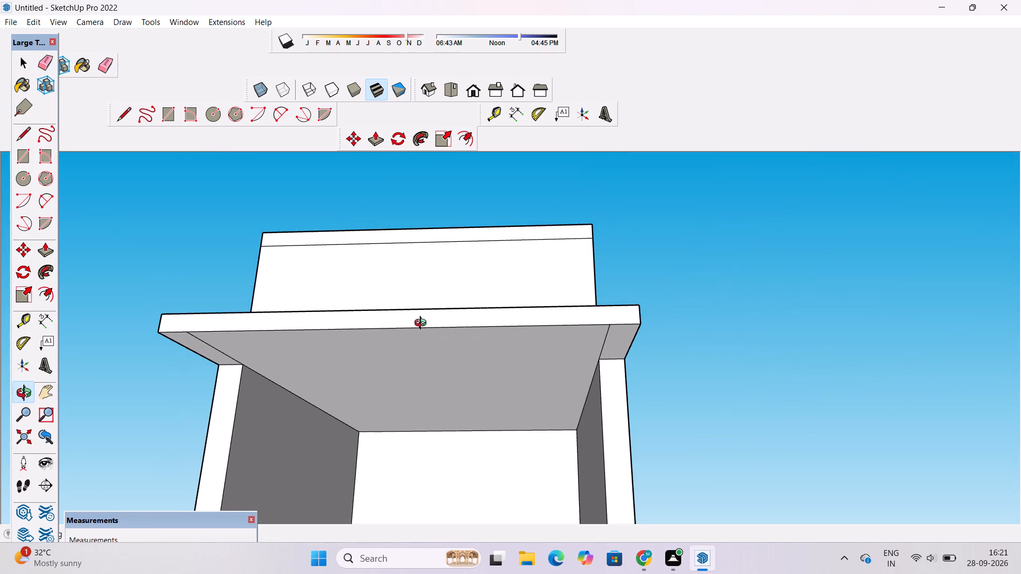
{"action": "left_click_drag", "start_coordinate": [308, 321], "coordinate": [369, 294]}
{"action": "left_click_drag", "start_coordinate": [260, 322], "coordinate": [273, 322], "text": "shift"}
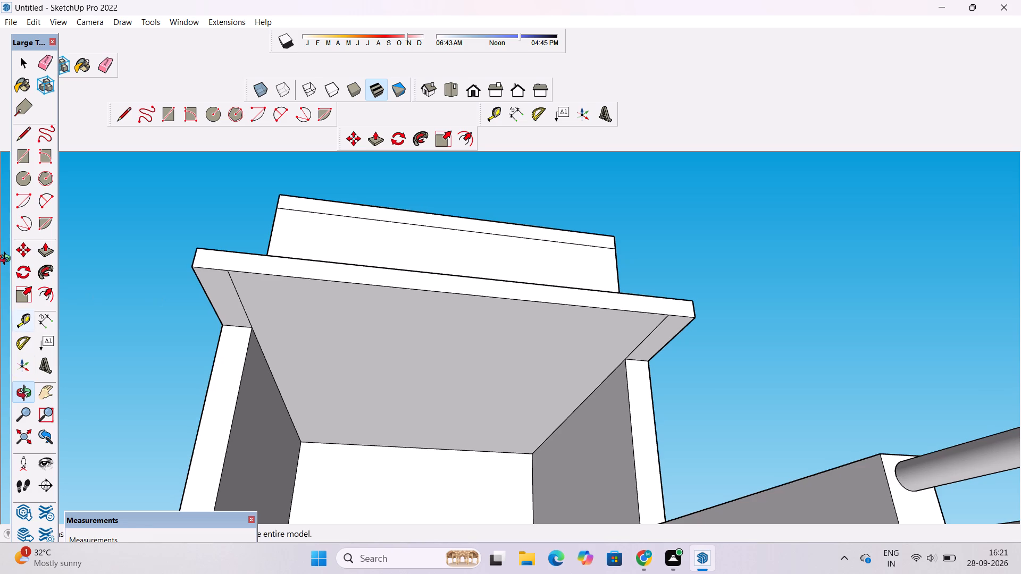
{"action": "left_click", "coordinate": [46, 61]}
{"action": "left_click_drag", "start_coordinate": [251, 303], "coordinate": [245, 311]}
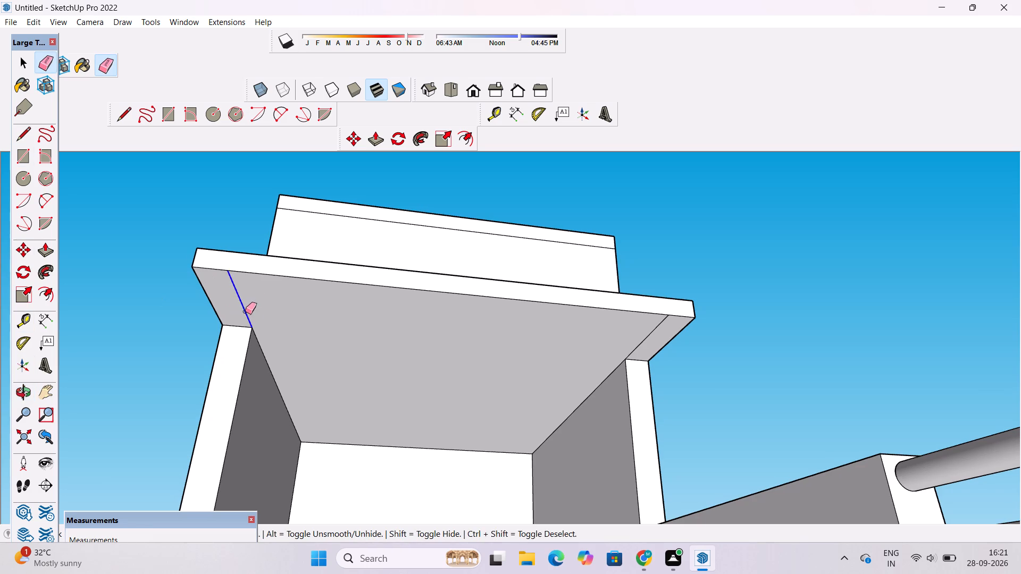
{"action": "left_click_drag", "start_coordinate": [245, 311], "coordinate": [245, 312]}
{"action": "left_click_drag", "start_coordinate": [662, 337], "coordinate": [641, 336]}
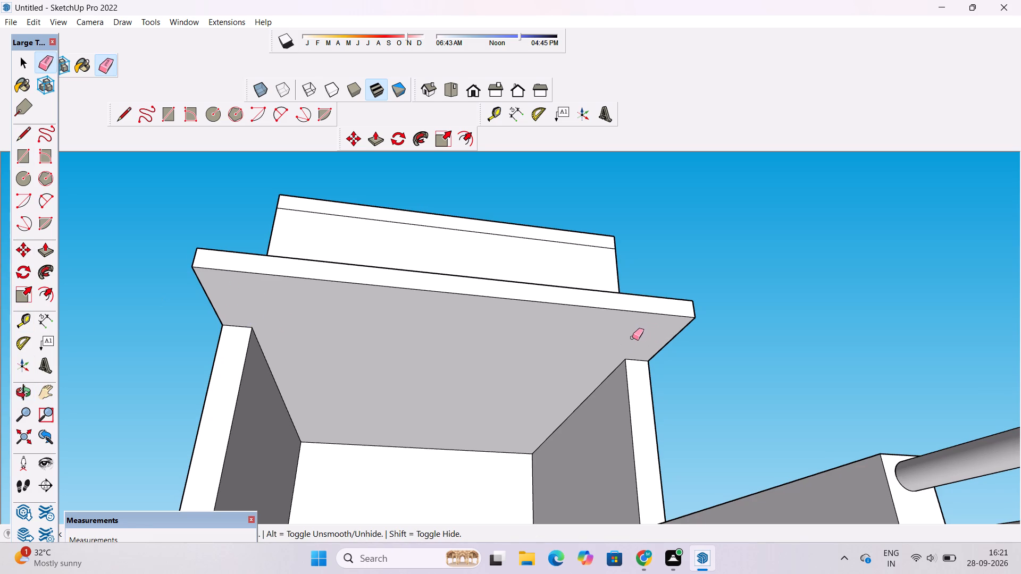
Examine the new canopy against the whole house from the terrace side and the front.
{"action": "key", "text": "o"}
{"action": "scroll", "coordinate": [623, 340], "scroll_direction": "down", "scroll_amount": 11}
{"action": "left_click_drag", "start_coordinate": [733, 298], "coordinate": [544, 408]}
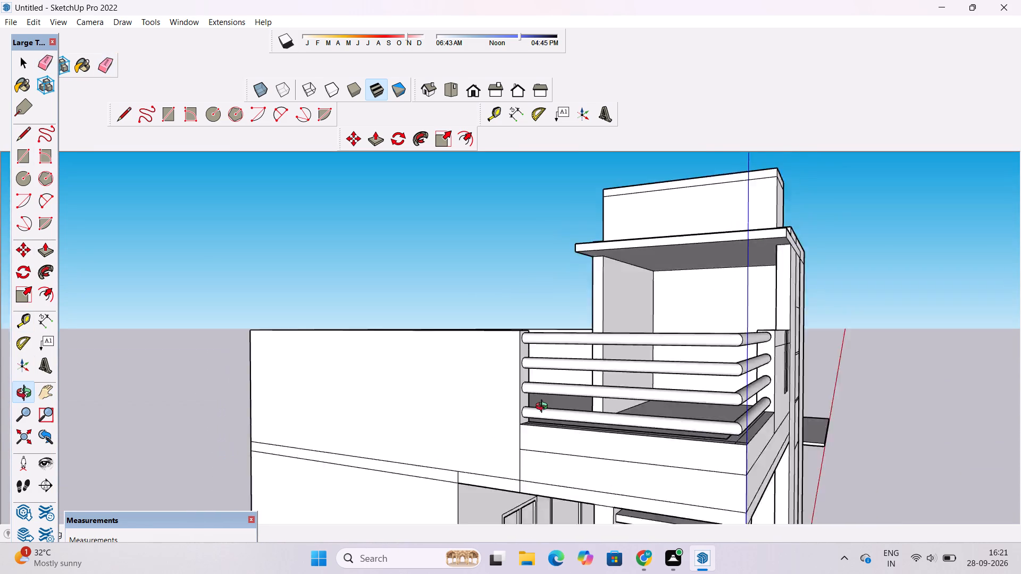
{"action": "left_click_drag", "start_coordinate": [544, 408], "coordinate": [447, 408]}
{"action": "scroll", "coordinate": [531, 369], "scroll_direction": "down", "scroll_amount": 4}
{"action": "left_click_drag", "start_coordinate": [643, 347], "coordinate": [573, 362], "text": "shift"}
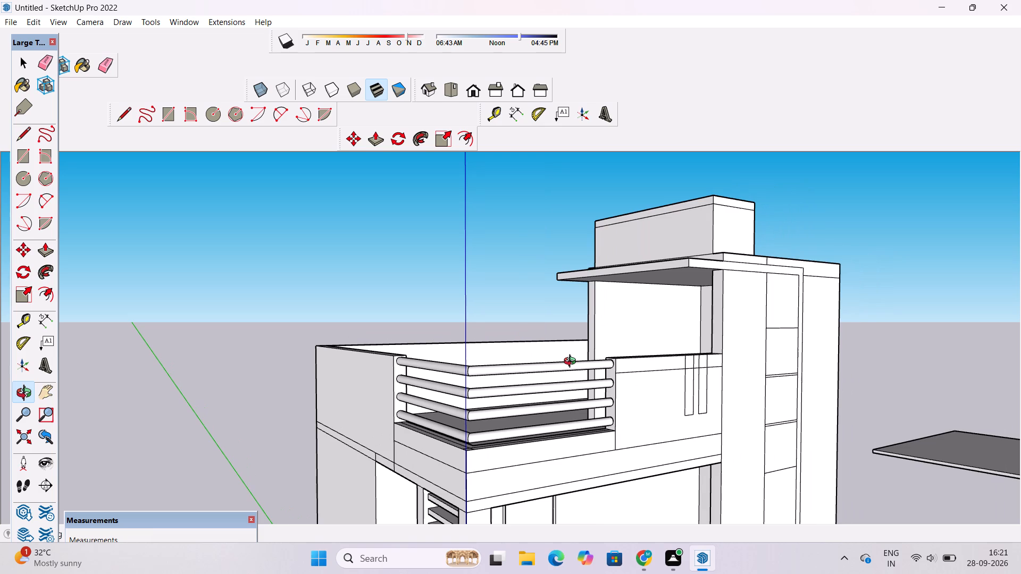
{"action": "scroll", "coordinate": [580, 361], "scroll_direction": "down", "scroll_amount": 5}
{"action": "scroll", "coordinate": [475, 360], "scroll_direction": "down", "scroll_amount": 6}
{"action": "left_click_drag", "start_coordinate": [541, 385], "coordinate": [511, 382], "text": "shift"}
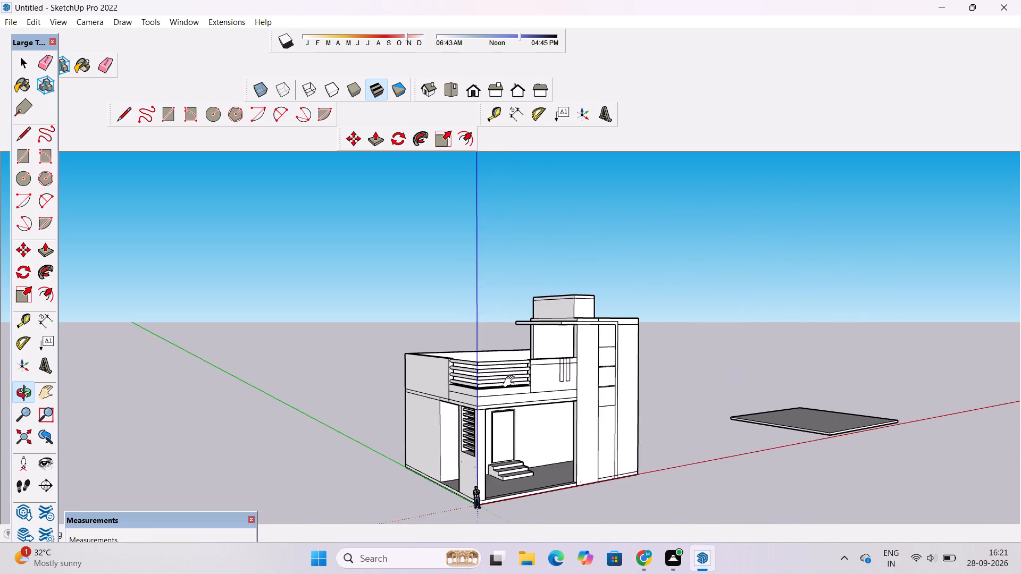
{"action": "left_click_drag", "start_coordinate": [511, 382], "coordinate": [478, 372], "text": "shift"}
{"action": "scroll", "coordinate": [478, 372], "scroll_direction": "up", "scroll_amount": 2}
{"action": "left_click_drag", "start_coordinate": [501, 363], "coordinate": [448, 375]}
{"action": "scroll", "coordinate": [513, 389], "scroll_direction": "up", "scroll_amount": 2}
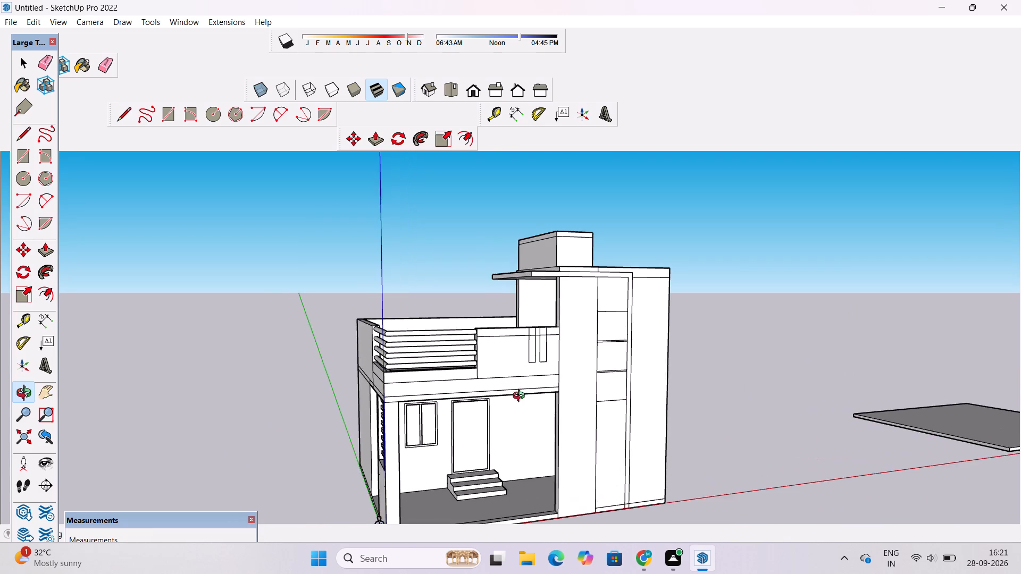
{"action": "left_click_drag", "start_coordinate": [525, 400], "coordinate": [497, 399]}
{"action": "scroll", "coordinate": [492, 399], "scroll_direction": "down", "scroll_amount": 5}
{"action": "left_click_drag", "start_coordinate": [495, 401], "coordinate": [448, 401]}
{"action": "scroll", "coordinate": [542, 368], "scroll_direction": "up", "scroll_amount": 7}
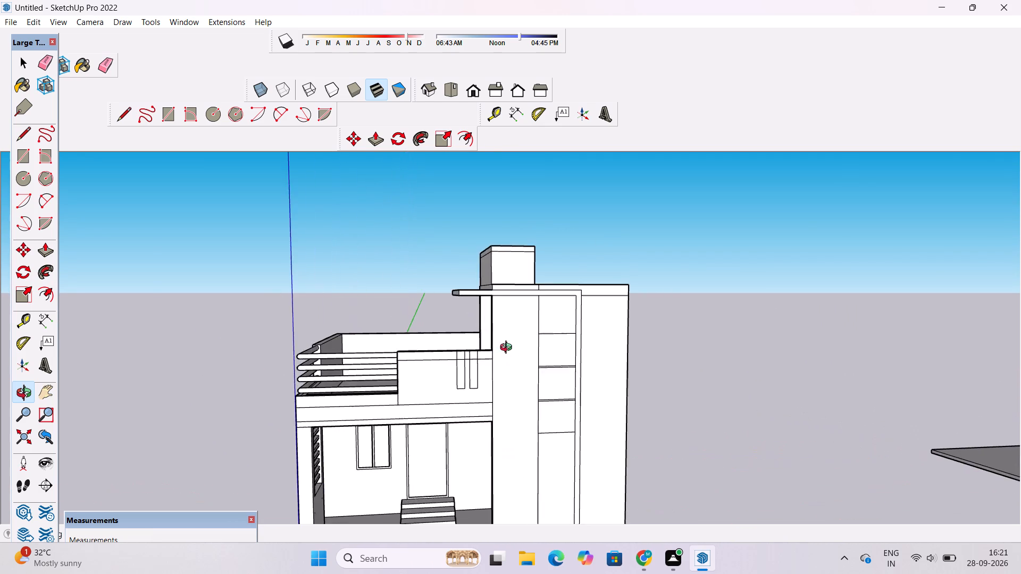
Examine the tall block's roof edge, rooftop box and canopy junction close up from several angles.
{"action": "left_click_drag", "start_coordinate": [496, 333], "coordinate": [372, 374], "text": "shift"}
{"action": "scroll", "coordinate": [375, 319], "scroll_direction": "up", "scroll_amount": 5}
{"action": "left_click_drag", "start_coordinate": [390, 305], "coordinate": [392, 344], "text": "shift"}
{"action": "scroll", "coordinate": [389, 323], "scroll_direction": "up", "scroll_amount": 4}
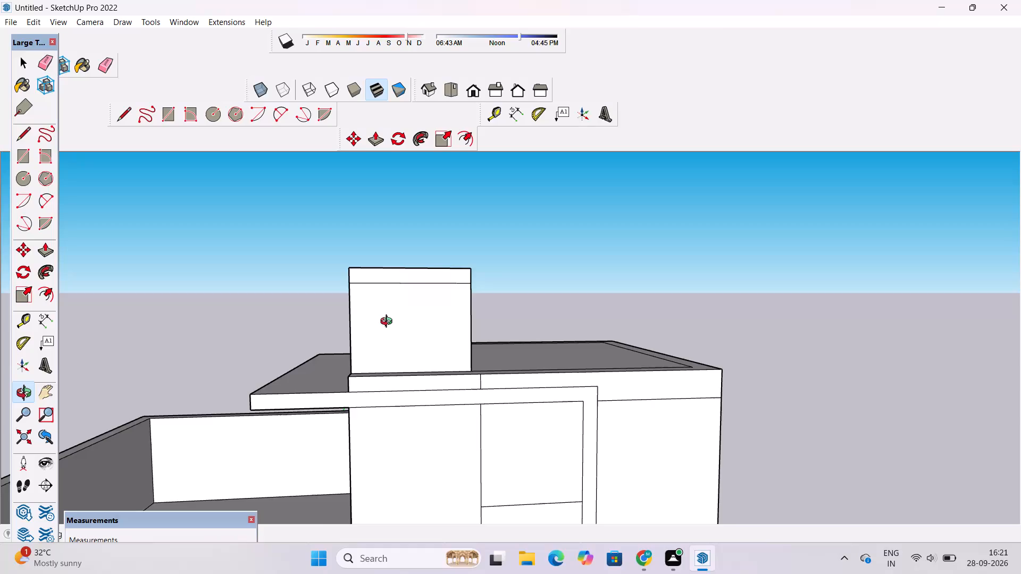
{"action": "scroll", "coordinate": [389, 323], "scroll_direction": "down", "scroll_amount": 4}
{"action": "scroll", "coordinate": [461, 373], "scroll_direction": "up", "scroll_amount": 3}
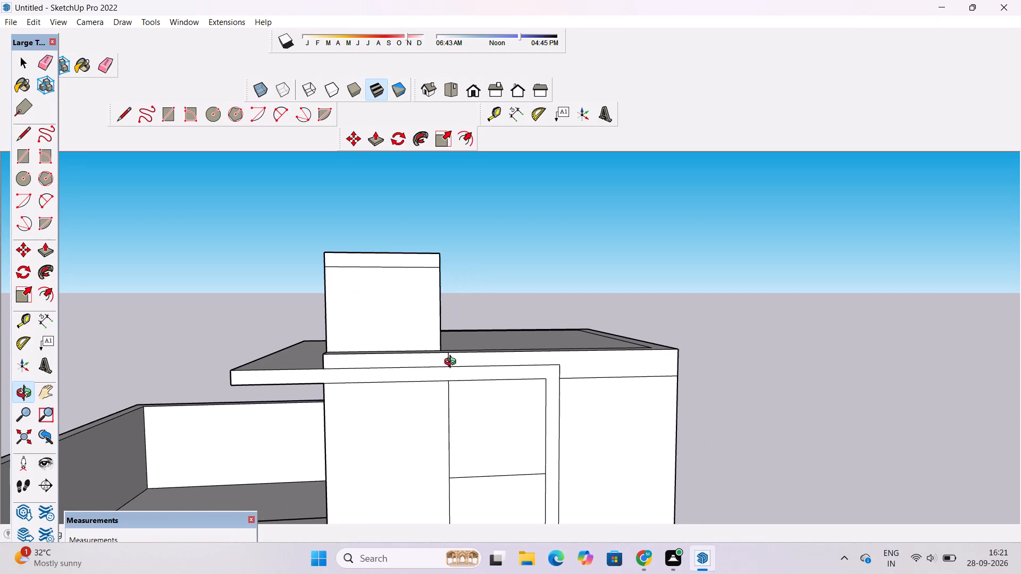
{"action": "scroll", "coordinate": [439, 350], "scroll_direction": "up", "scroll_amount": 5}
{"action": "left_click_drag", "start_coordinate": [400, 373], "coordinate": [457, 458]}
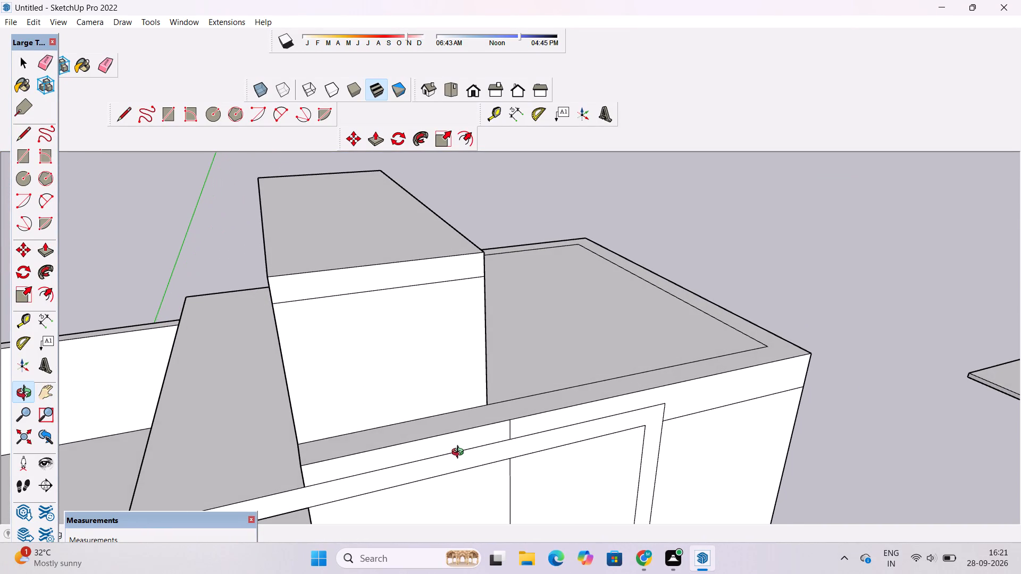
{"action": "scroll", "coordinate": [456, 437], "scroll_direction": "up", "scroll_amount": 2}
{"action": "left_click_drag", "start_coordinate": [468, 437], "coordinate": [466, 437]}
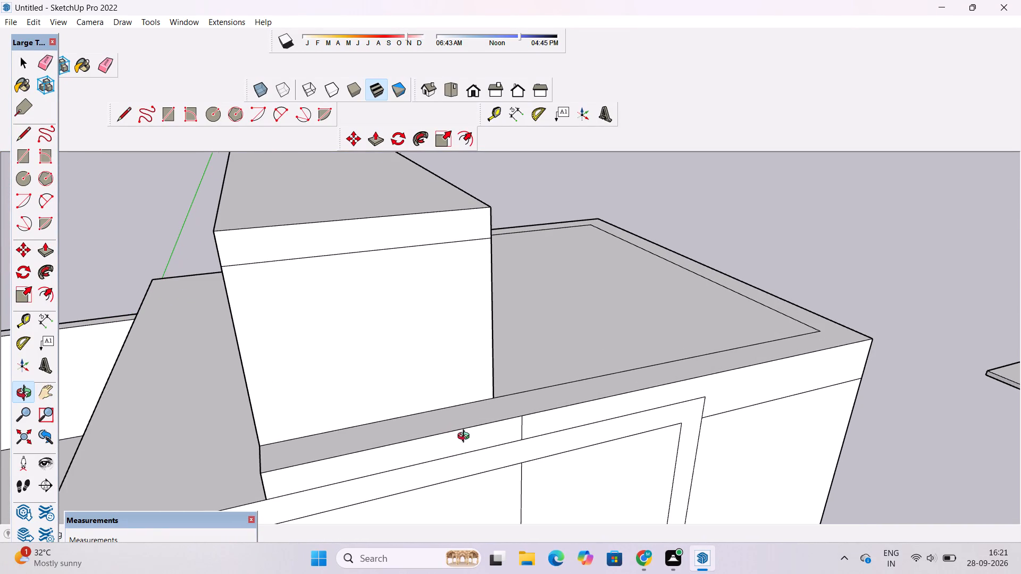
{"action": "left_click_drag", "start_coordinate": [466, 437], "coordinate": [424, 415]}
{"action": "left_click_drag", "start_coordinate": [393, 413], "coordinate": [571, 432]}
{"action": "left_click_drag", "start_coordinate": [535, 433], "coordinate": [560, 392]}
{"action": "left_click_drag", "start_coordinate": [450, 442], "coordinate": [561, 427], "text": "shift"}
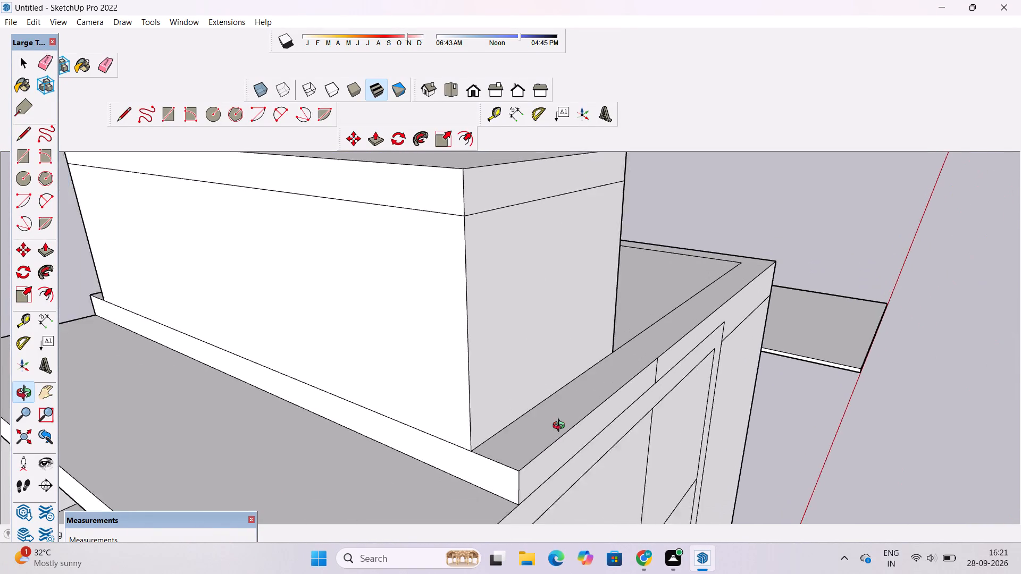
{"action": "left_click_drag", "start_coordinate": [561, 427], "coordinate": [418, 411], "text": "shift"}
{"action": "scroll", "coordinate": [399, 410], "scroll_direction": "down", "scroll_amount": 5}
{"action": "left_click_drag", "start_coordinate": [414, 415], "coordinate": [519, 422]}
{"action": "left_click_drag", "start_coordinate": [513, 421], "coordinate": [432, 421], "text": "shift"}
{"action": "left_click_drag", "start_coordinate": [433, 426], "coordinate": [413, 432]}
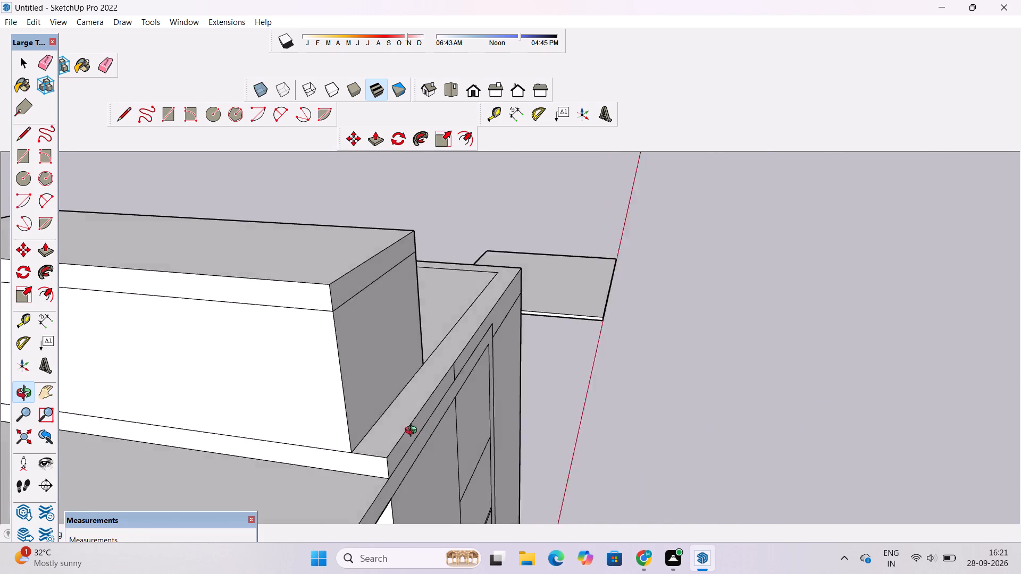
Extend the rooftop box 1' 6" toward the tall block's front edge and bring its top slab flush with it.
{"action": "left_click_drag", "start_coordinate": [413, 432], "coordinate": [375, 432]}
{"action": "key", "text": "p"}
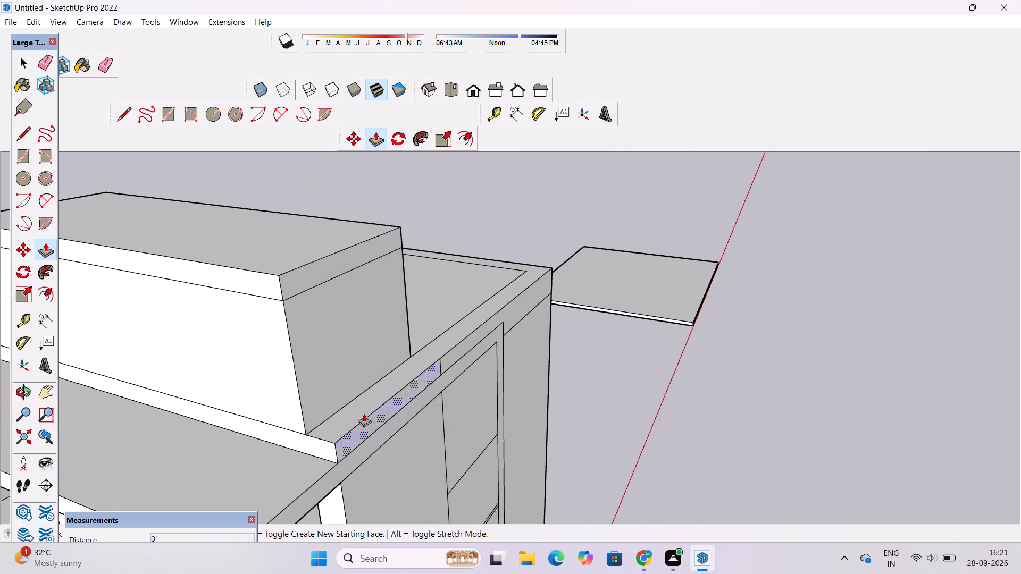
{"action": "left_click", "coordinate": [331, 358]}
{"action": "left_click", "coordinate": [338, 444]}
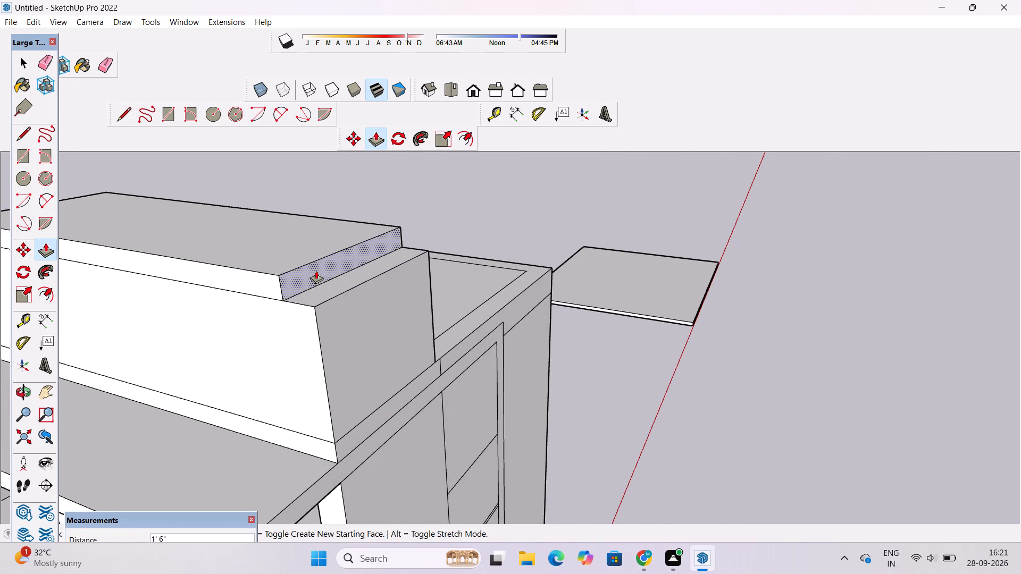
{"action": "left_click", "coordinate": [315, 270]}
{"action": "left_click", "coordinate": [315, 310]}
Overhang the rooftop box's top slab by 1' on the front end and on the long side facing the terrace canopy.
{"action": "left_click", "coordinate": [330, 284]}
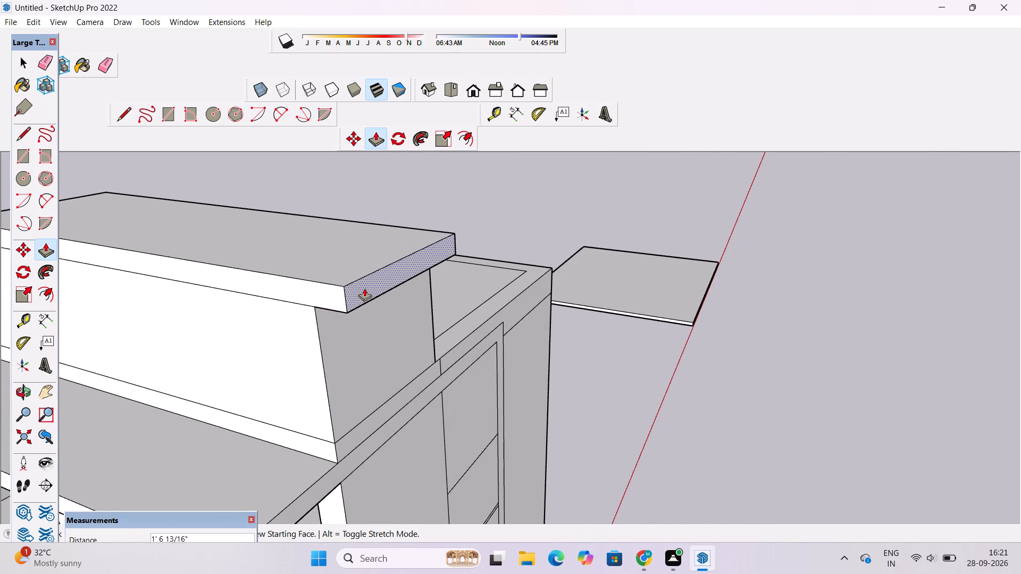
{"action": "type", "text": "1'"}
{"action": "key", "text": "Return"}
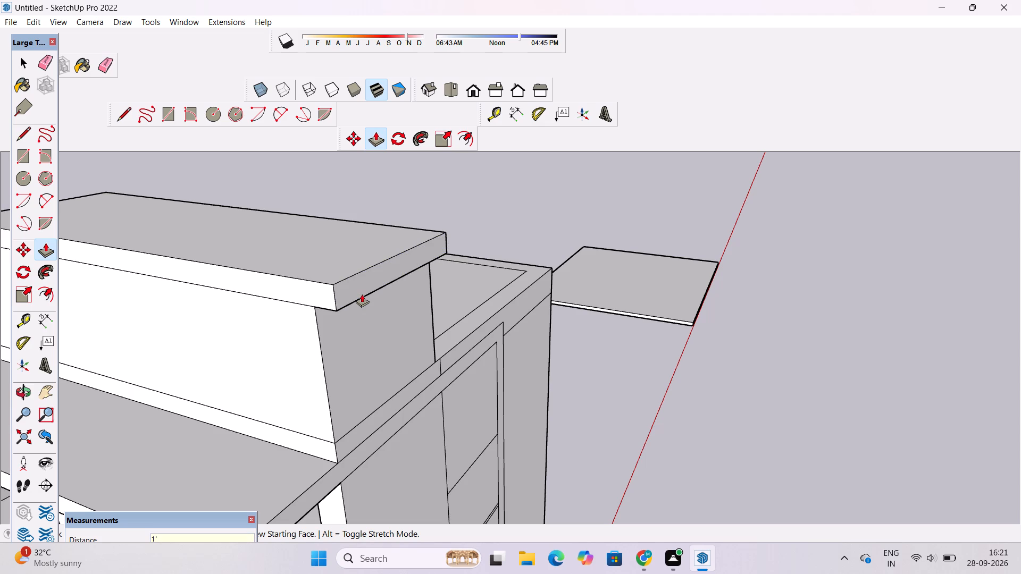
{"action": "scroll", "coordinate": [358, 298], "scroll_direction": "down", "scroll_amount": 6}
{"action": "left_click", "coordinate": [321, 293]}
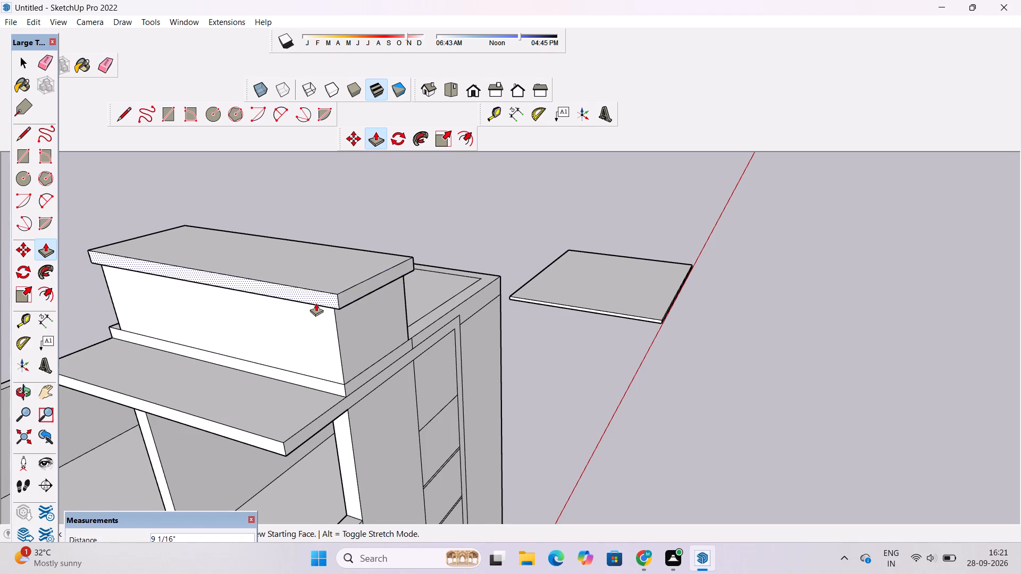
{"action": "type", "text": "1'"}
{"action": "key", "text": "Return"}
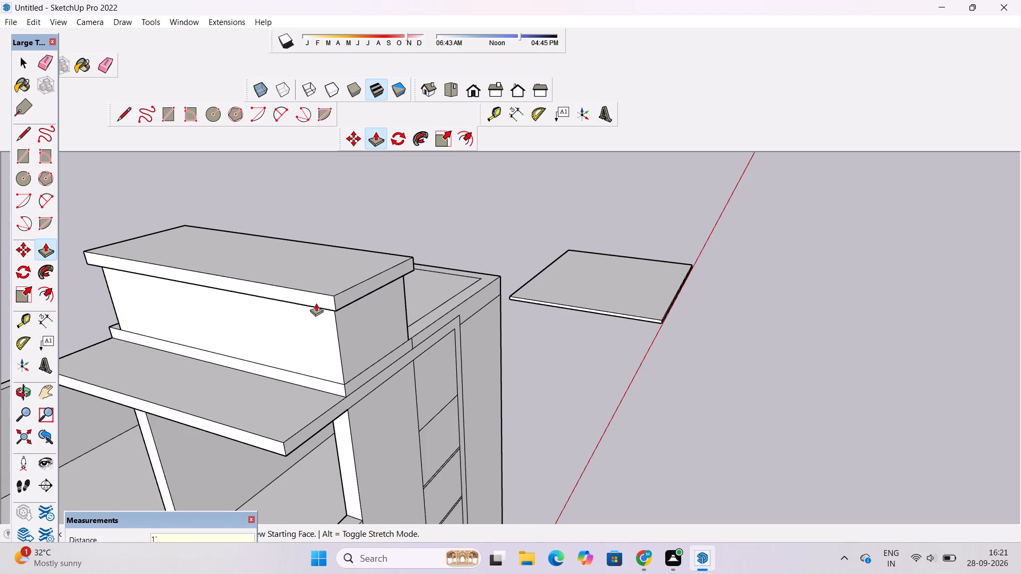
Overhang the rooftop box's top slab by 1' on the long side facing the tall block's open roof.
{"action": "key", "text": "o"}
{"action": "scroll", "coordinate": [299, 311], "scroll_direction": "down", "scroll_amount": 5}
{"action": "left_click_drag", "start_coordinate": [406, 276], "coordinate": [99, 282]}
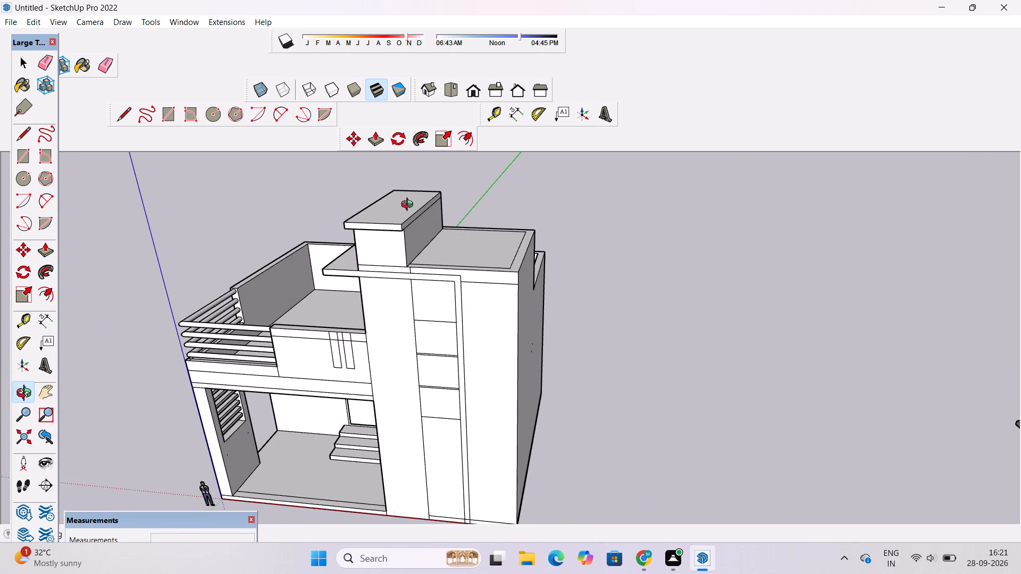
{"action": "scroll", "coordinate": [409, 206], "scroll_direction": "up", "scroll_amount": 5}
{"action": "left_click_drag", "start_coordinate": [422, 237], "coordinate": [390, 249]}
{"action": "left_click_drag", "start_coordinate": [389, 248], "coordinate": [370, 304], "text": "shift"}
{"action": "scroll", "coordinate": [374, 282], "scroll_direction": "up", "scroll_amount": 4}
{"action": "left_click_drag", "start_coordinate": [384, 296], "coordinate": [350, 308], "text": "shift"}
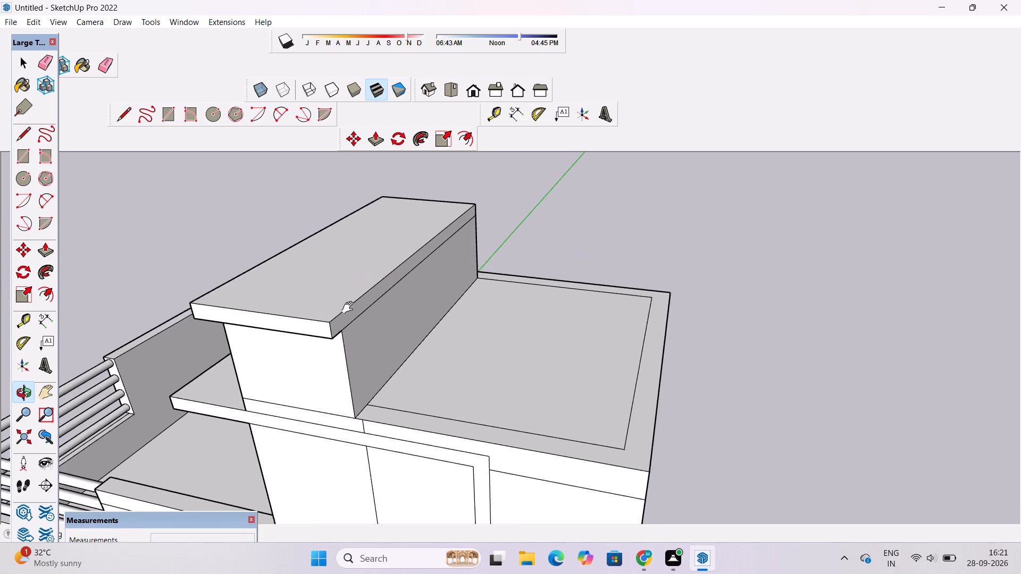
{"action": "left_click_drag", "start_coordinate": [350, 308], "coordinate": [344, 313], "text": "shift"}
{"action": "scroll", "coordinate": [340, 323], "scroll_direction": "up", "scroll_amount": 4}
{"action": "key", "text": "p"}
{"action": "left_click", "coordinate": [340, 308]}
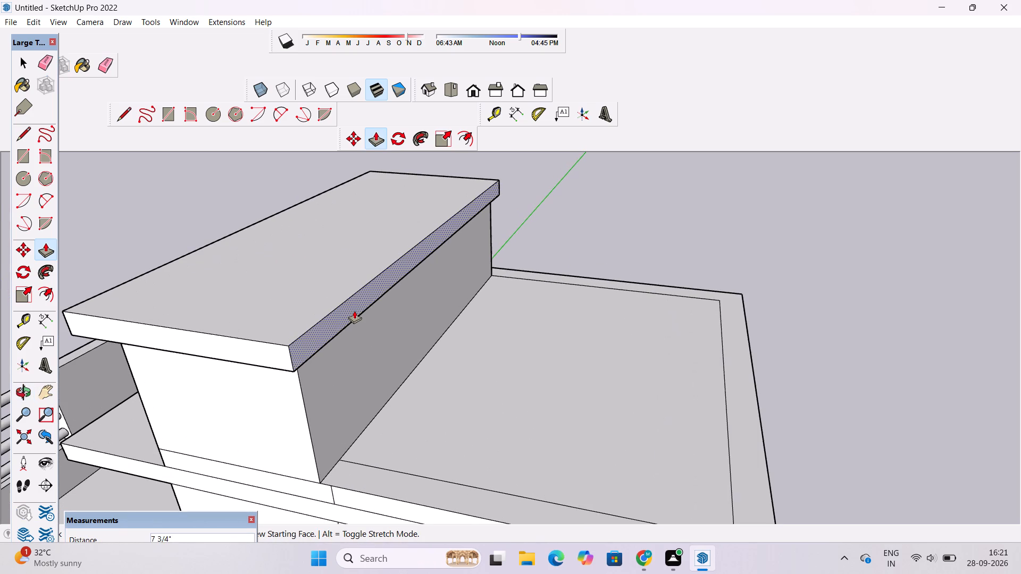
{"action": "type", "text": "1'"}
{"action": "key", "text": "Return"}
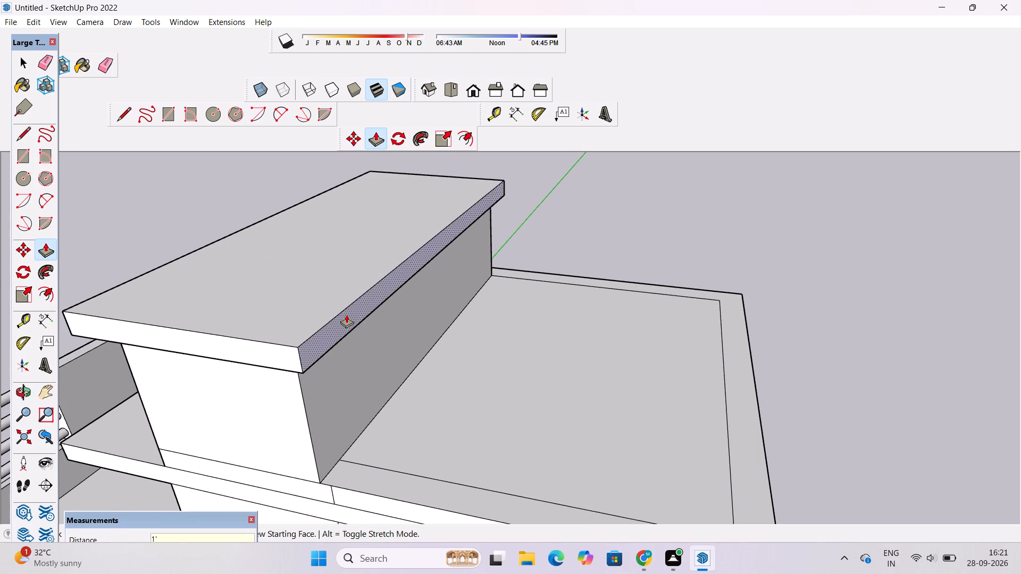
Overhang the rooftop box's top slab by 1' at the rear end.
{"action": "key", "text": "o"}
{"action": "scroll", "coordinate": [346, 315], "scroll_direction": "down", "scroll_amount": 7}
{"action": "left_click_drag", "start_coordinate": [273, 322], "coordinate": [549, 285]}
{"action": "scroll", "coordinate": [580, 277], "scroll_direction": "down", "scroll_amount": 5}
{"action": "left_click_drag", "start_coordinate": [400, 280], "coordinate": [718, 313]}
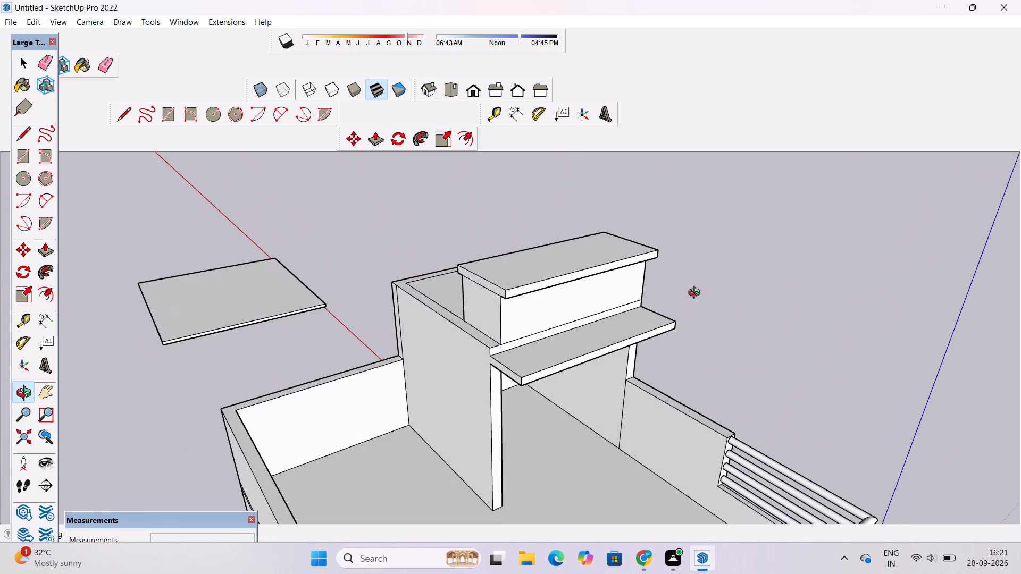
{"action": "scroll", "coordinate": [508, 271], "scroll_direction": "up", "scroll_amount": 5}
{"action": "left_click_drag", "start_coordinate": [470, 326], "coordinate": [555, 299]}
{"action": "scroll", "coordinate": [556, 279], "scroll_direction": "up", "scroll_amount": 2}
{"action": "left_click_drag", "start_coordinate": [550, 270], "coordinate": [427, 303], "text": "shift"}
{"action": "scroll", "coordinate": [425, 303], "scroll_direction": "up", "scroll_amount": 3}
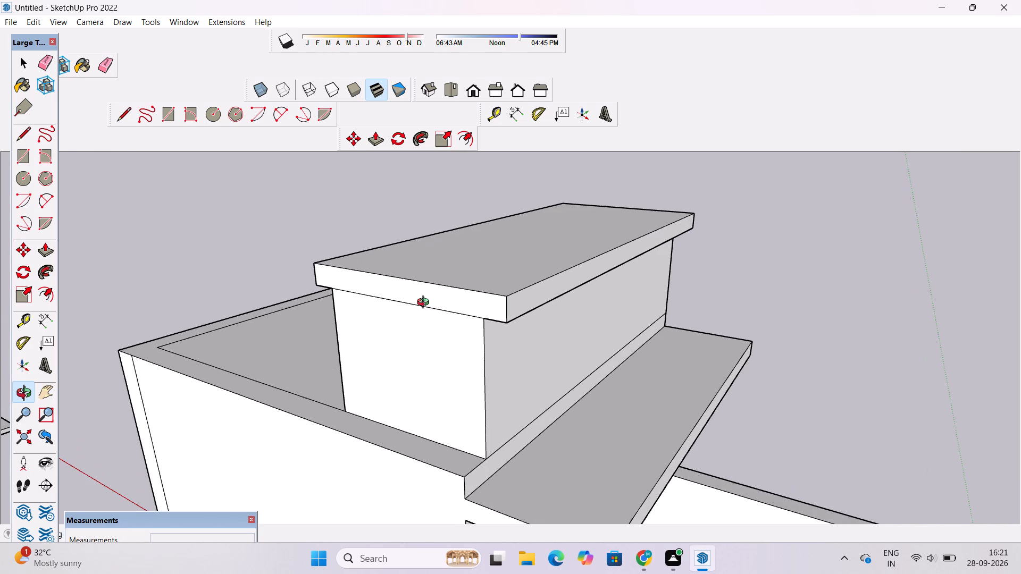
{"action": "key", "text": "p"}
{"action": "left_click", "coordinate": [435, 294]}
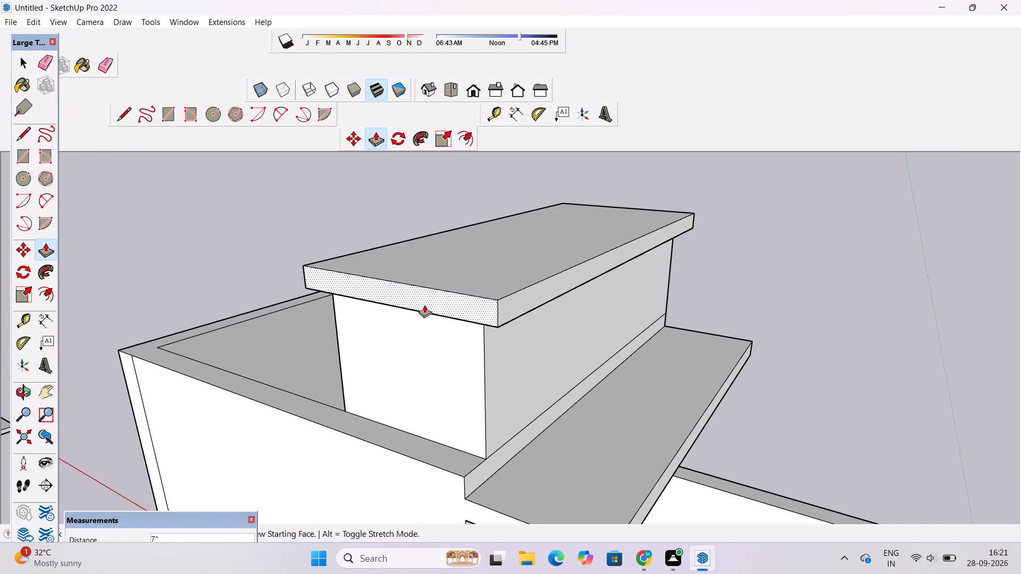
{"action": "type", "text": "1'"}
{"action": "key", "text": "Return"}
Examine the rooftop box's overhanging slab and the canopy band below it from the terrace side and the front.
{"action": "key", "text": "o"}
{"action": "scroll", "coordinate": [363, 290], "scroll_direction": "down", "scroll_amount": 5}
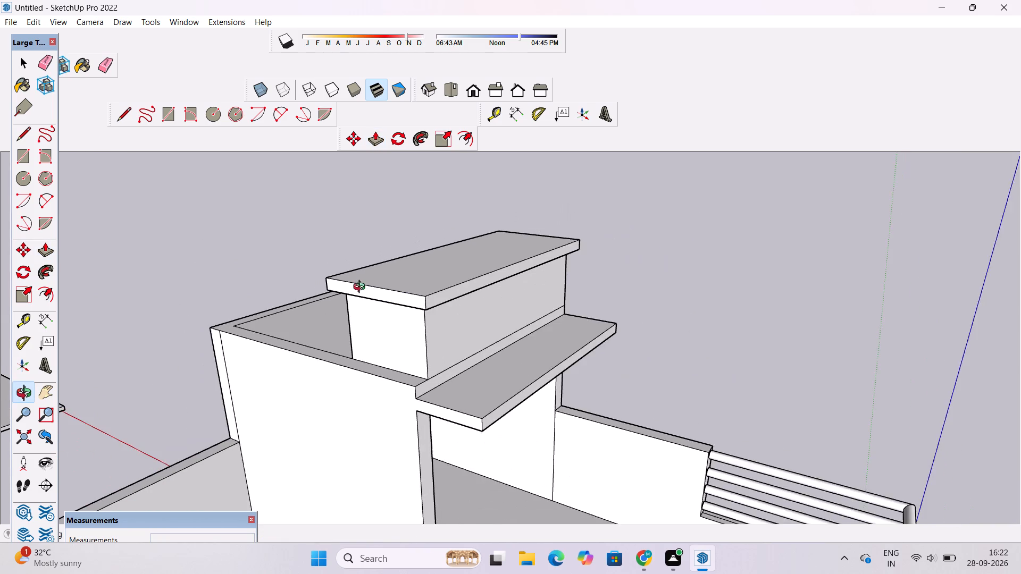
{"action": "scroll", "coordinate": [362, 288], "scroll_direction": "down", "scroll_amount": 8}
{"action": "left_click_drag", "start_coordinate": [638, 360], "coordinate": [499, 350]}
{"action": "scroll", "coordinate": [414, 350], "scroll_direction": "down", "scroll_amount": 5}
{"action": "left_click_drag", "start_coordinate": [582, 356], "coordinate": [338, 395]}
{"action": "scroll", "coordinate": [570, 277], "scroll_direction": "up", "scroll_amount": 4}
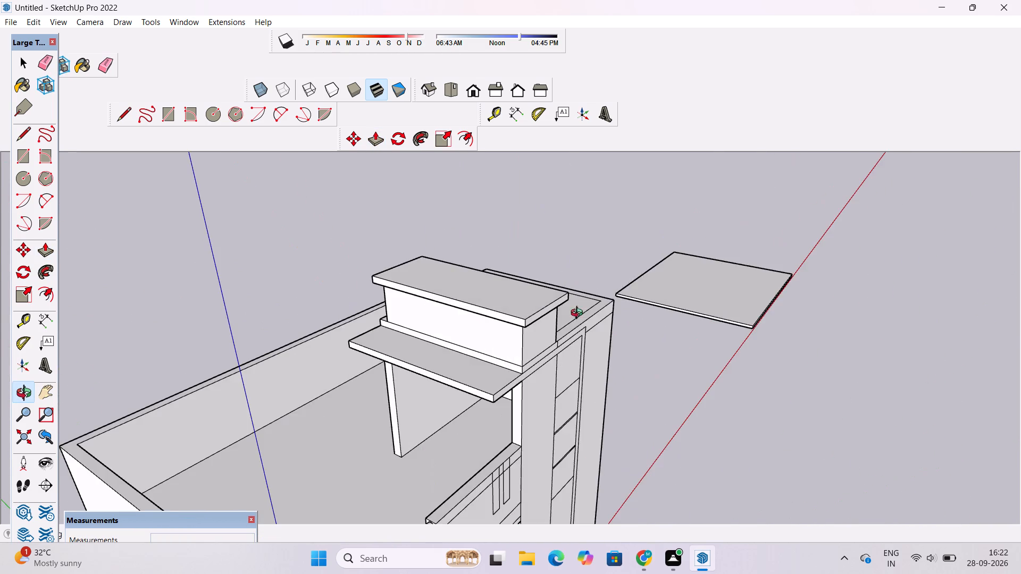
{"action": "left_click_drag", "start_coordinate": [565, 332], "coordinate": [500, 337]}
{"action": "left_click_drag", "start_coordinate": [499, 382], "coordinate": [433, 359], "text": "shift"}
{"action": "scroll", "coordinate": [492, 347], "scroll_direction": "up", "scroll_amount": 4}
{"action": "left_click_drag", "start_coordinate": [531, 324], "coordinate": [432, 332]}
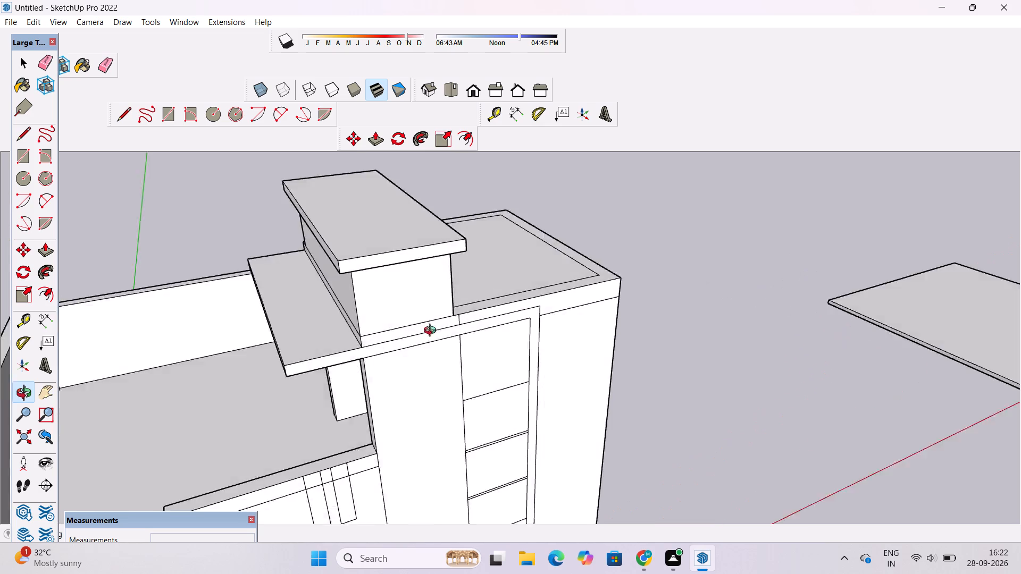
{"action": "left_click_drag", "start_coordinate": [432, 332], "coordinate": [409, 332]}
{"action": "scroll", "coordinate": [413, 335], "scroll_direction": "down", "scroll_amount": 3}
{"action": "left_click_drag", "start_coordinate": [423, 329], "coordinate": [419, 317]}
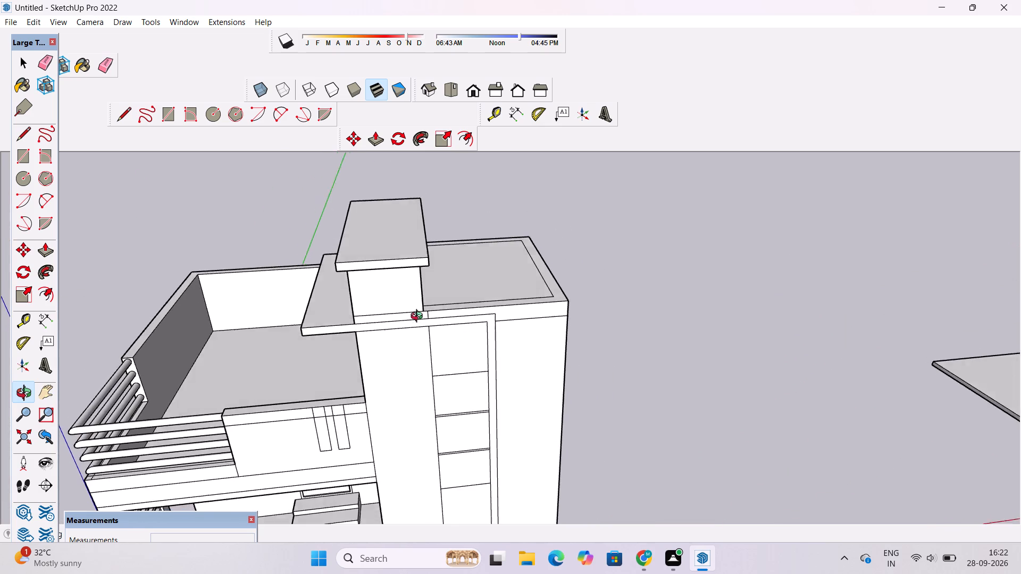
{"action": "left_click_drag", "start_coordinate": [419, 317], "coordinate": [417, 307]}
{"action": "scroll", "coordinate": [413, 308], "scroll_direction": "up", "scroll_amount": 5}
{"action": "left_click_drag", "start_coordinate": [416, 335], "coordinate": [407, 311]}
{"action": "left_click_drag", "start_coordinate": [402, 311], "coordinate": [415, 309], "text": "shift"}
{"action": "scroll", "coordinate": [415, 309], "scroll_direction": "up", "scroll_amount": 3}
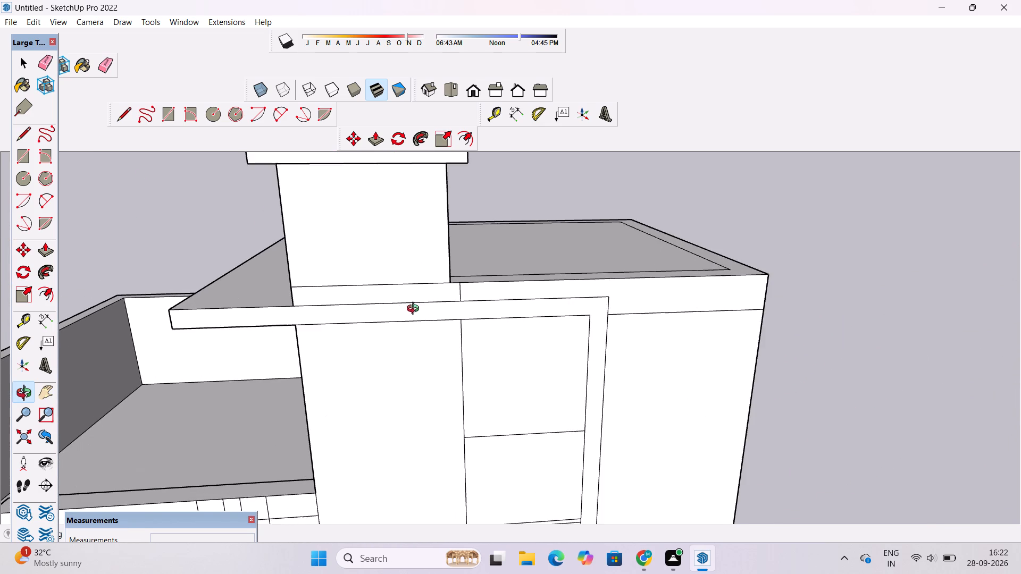
{"action": "left_click_drag", "start_coordinate": [415, 311], "coordinate": [412, 298]}
{"action": "scroll", "coordinate": [410, 310], "scroll_direction": "down", "scroll_amount": 3}
{"action": "left_click_drag", "start_coordinate": [414, 307], "coordinate": [408, 292]}
{"action": "scroll", "coordinate": [437, 288], "scroll_direction": "up", "scroll_amount": 2}
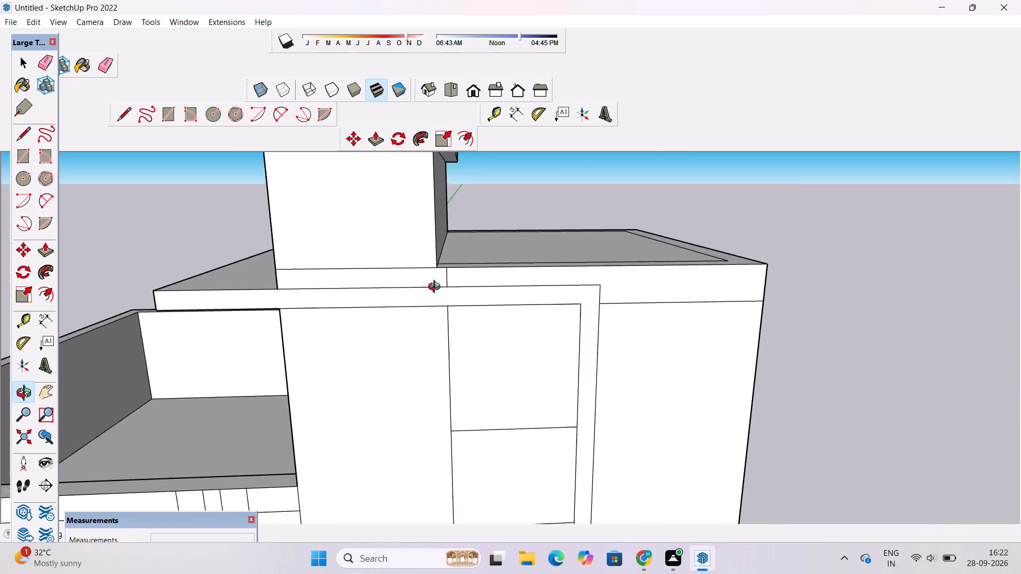
Erase the three inset outline lines on the tall block's flat roof beside the rooftop box.
{"action": "scroll", "coordinate": [437, 288], "scroll_direction": "up", "scroll_amount": 2}
{"action": "left_click_drag", "start_coordinate": [392, 311], "coordinate": [348, 337], "text": "shift"}
{"action": "left_click_drag", "start_coordinate": [349, 347], "coordinate": [380, 432]}
{"action": "scroll", "coordinate": [440, 367], "scroll_direction": "down", "scroll_amount": 3}
{"action": "left_click_drag", "start_coordinate": [510, 339], "coordinate": [379, 375], "text": "shift"}
{"action": "left_click_drag", "start_coordinate": [365, 394], "coordinate": [362, 421]}
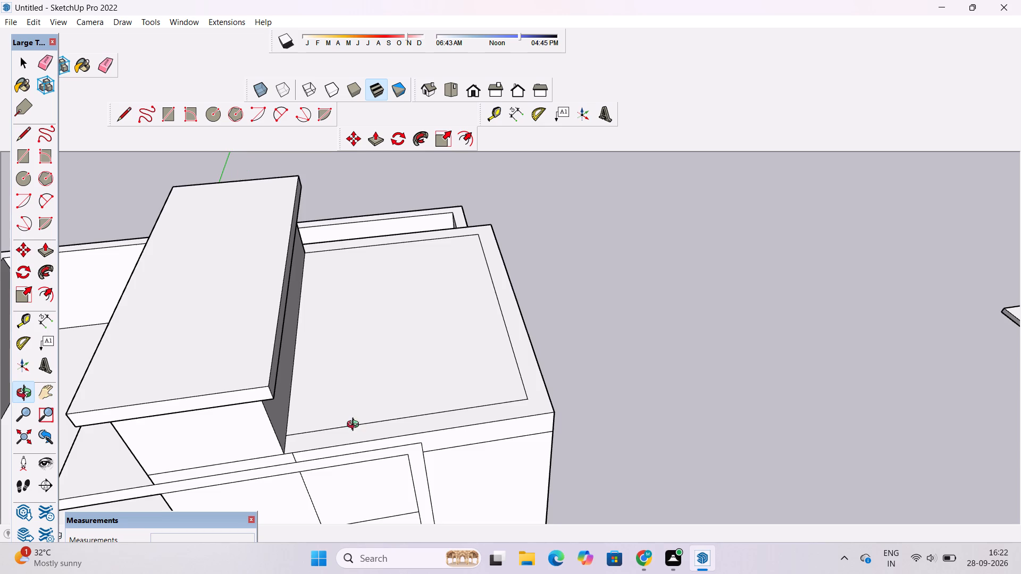
{"action": "left_click_drag", "start_coordinate": [335, 434], "coordinate": [357, 354]}
{"action": "left_click_drag", "start_coordinate": [329, 402], "coordinate": [365, 351]}
{"action": "left_click_drag", "start_coordinate": [357, 363], "coordinate": [328, 408]}
{"action": "scroll", "coordinate": [344, 379], "scroll_direction": "up", "scroll_amount": 1}
{"action": "key", "text": "e"}
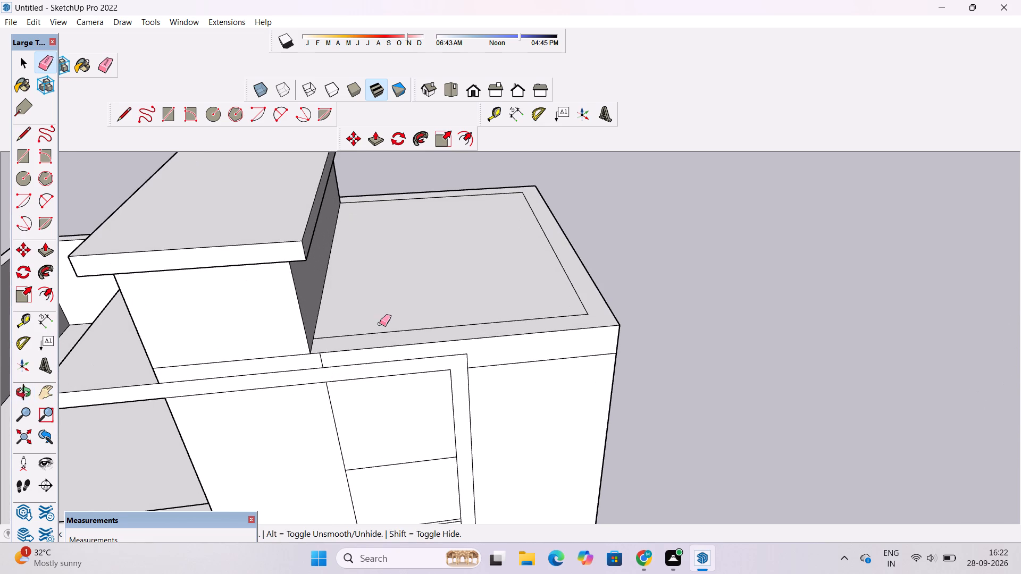
{"action": "left_click_drag", "start_coordinate": [380, 324], "coordinate": [382, 332]}
{"action": "left_click_drag", "start_coordinate": [566, 256], "coordinate": [557, 269]}
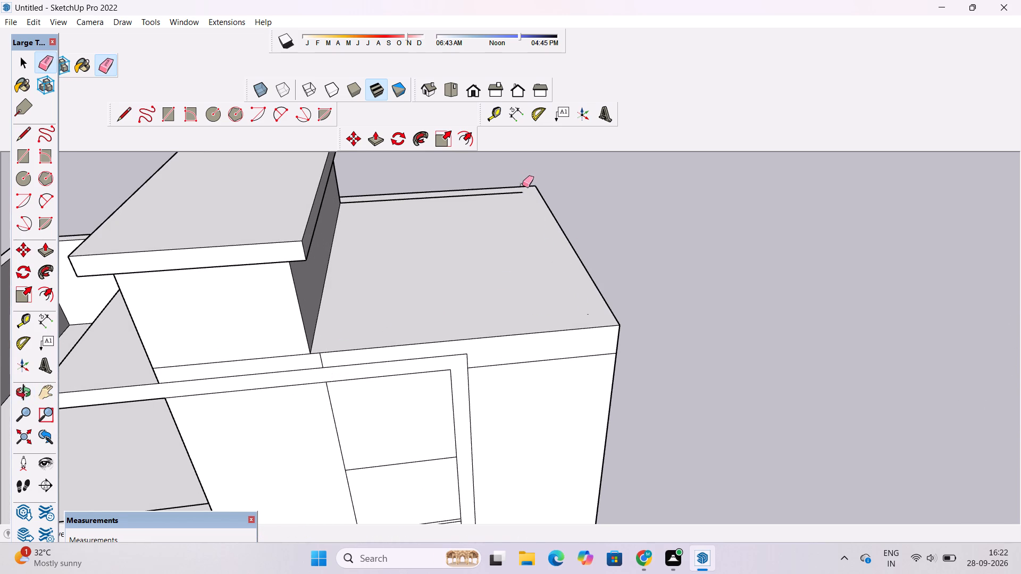
{"action": "scroll", "coordinate": [521, 184], "scroll_direction": "up", "scroll_amount": 5}
{"action": "left_click_drag", "start_coordinate": [518, 198], "coordinate": [517, 206]}
Examine the whole house from the front corner and from above, checking the rooftop box, canopy and cleaned roof.
{"action": "key", "text": "o"}
{"action": "scroll", "coordinate": [517, 206], "scroll_direction": "down", "scroll_amount": 10}
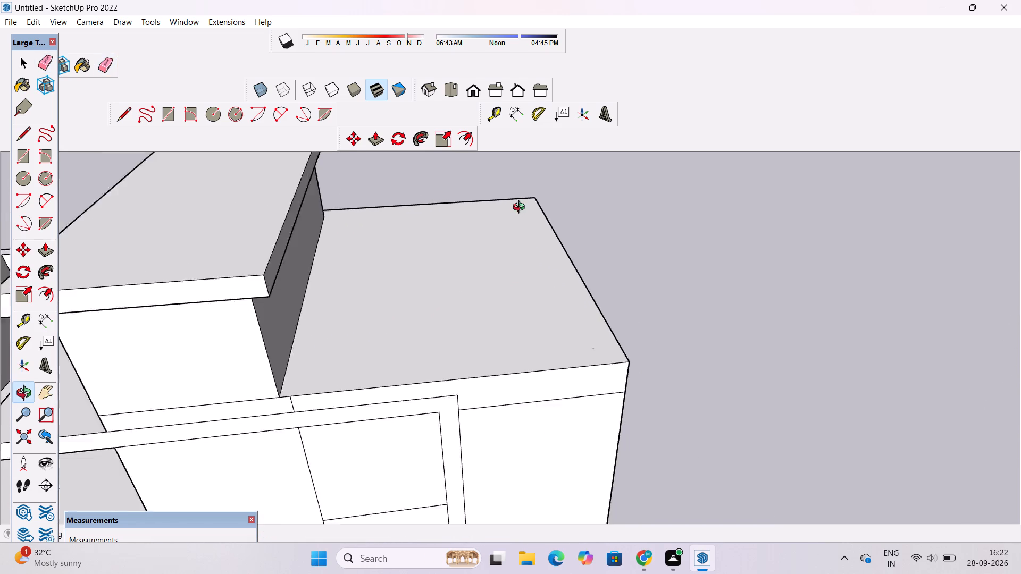
{"action": "scroll", "coordinate": [521, 208], "scroll_direction": "down", "scroll_amount": 9}
{"action": "left_click_drag", "start_coordinate": [332, 274], "coordinate": [495, 200]}
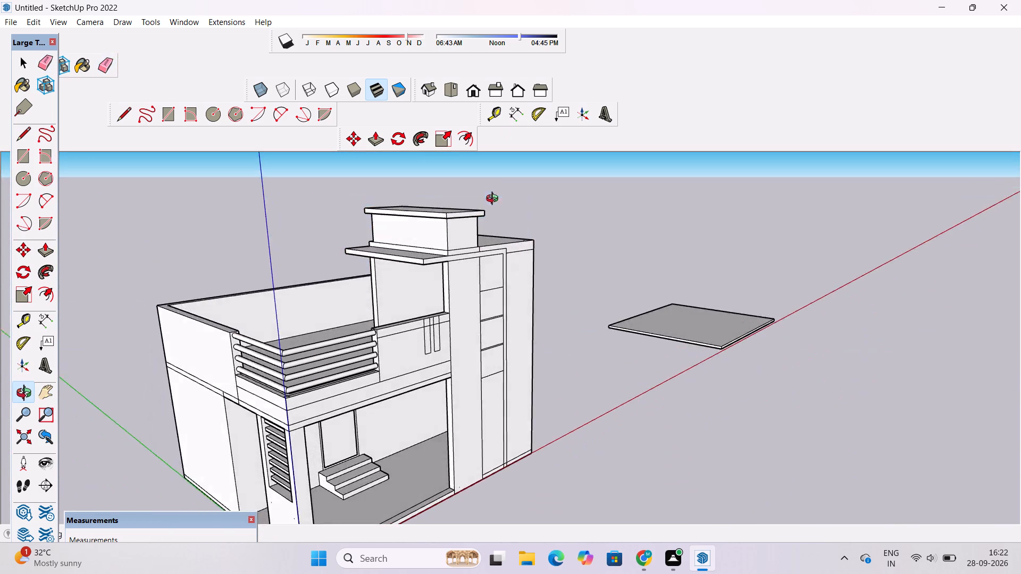
{"action": "left_click_drag", "start_coordinate": [495, 200], "coordinate": [360, 256]}
{"action": "left_click_drag", "start_coordinate": [582, 332], "coordinate": [530, 351]}
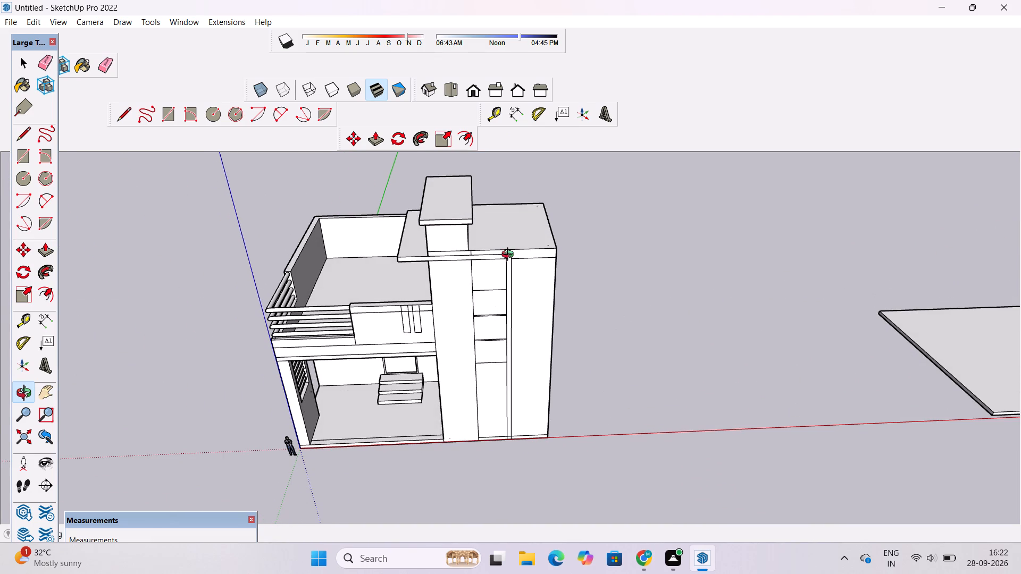
{"action": "scroll", "coordinate": [410, 217], "scroll_direction": "down", "scroll_amount": 2}
{"action": "left_click_drag", "start_coordinate": [406, 230], "coordinate": [383, 265]}
{"action": "left_click_drag", "start_coordinate": [433, 254], "coordinate": [443, 236]}
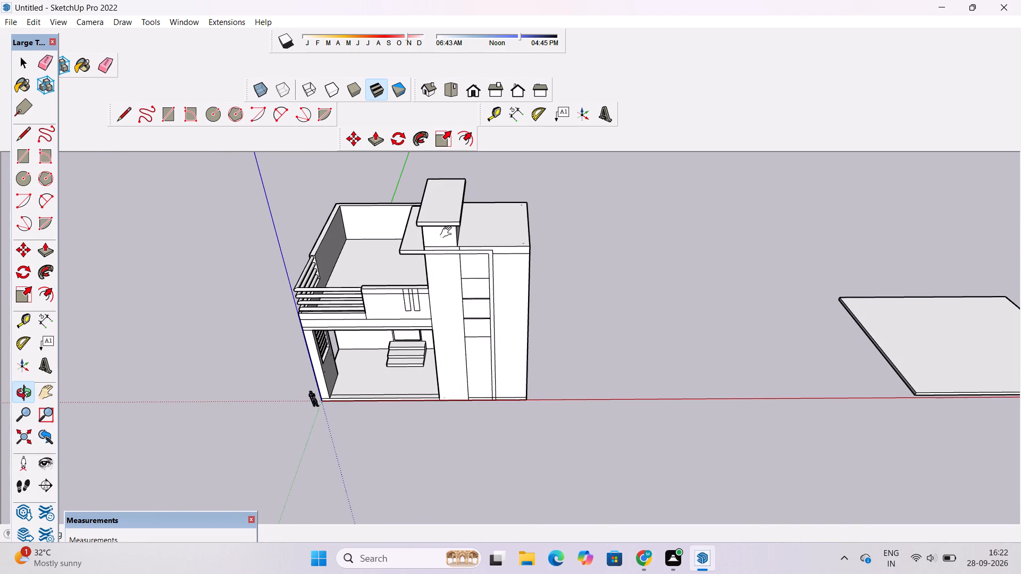
{"action": "left_click_drag", "start_coordinate": [449, 232], "coordinate": [433, 276], "text": "shift"}
{"action": "scroll", "coordinate": [435, 275], "scroll_direction": "up", "scroll_amount": 4}
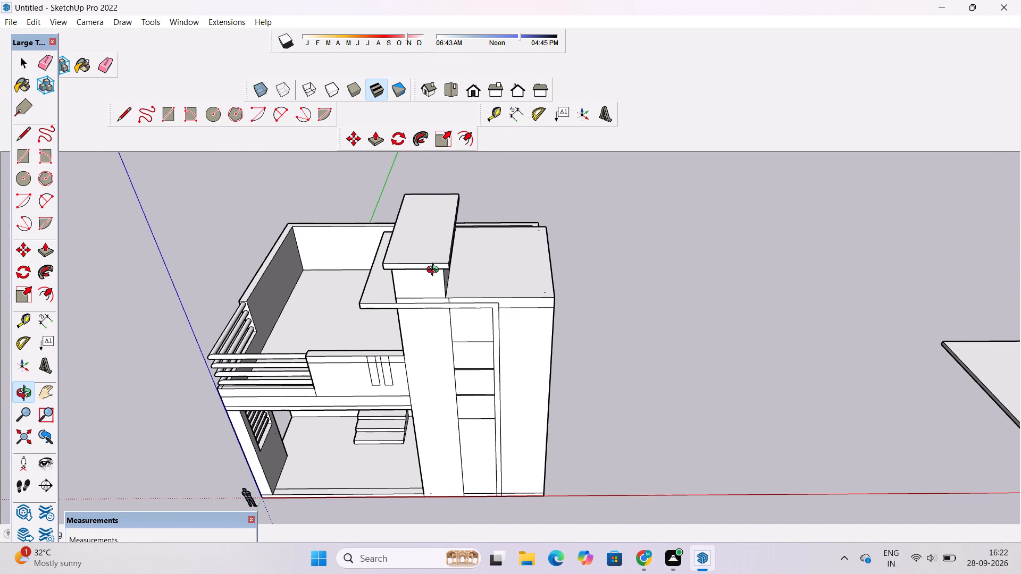
{"action": "scroll", "coordinate": [435, 270], "scroll_direction": "down", "scroll_amount": 3}
{"action": "scroll", "coordinate": [436, 266], "scroll_direction": "up", "scroll_amount": 2}
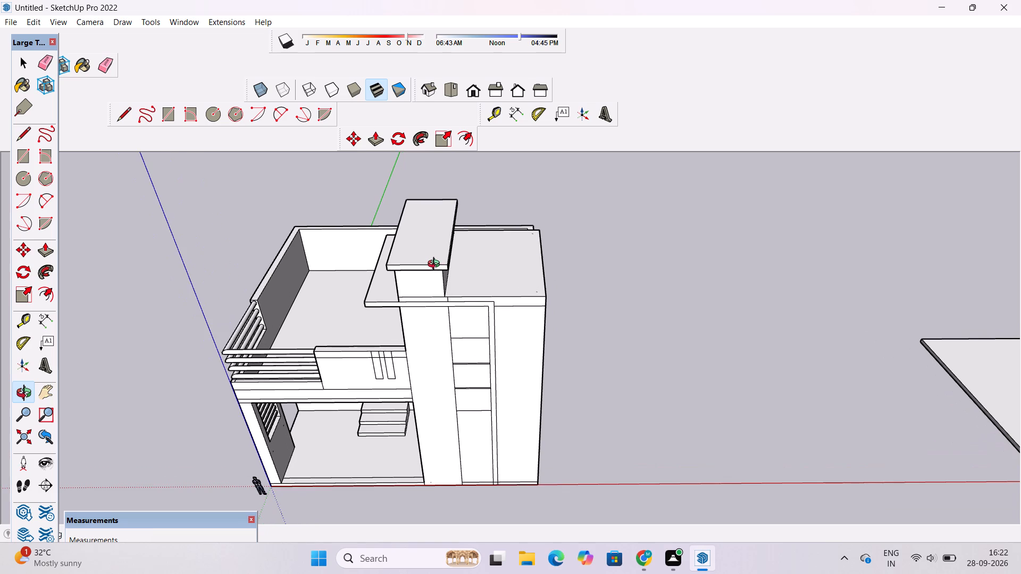
{"action": "scroll", "coordinate": [437, 264], "scroll_direction": "down", "scroll_amount": 4}
{"action": "scroll", "coordinate": [433, 284], "scroll_direction": "up", "scroll_amount": 4}
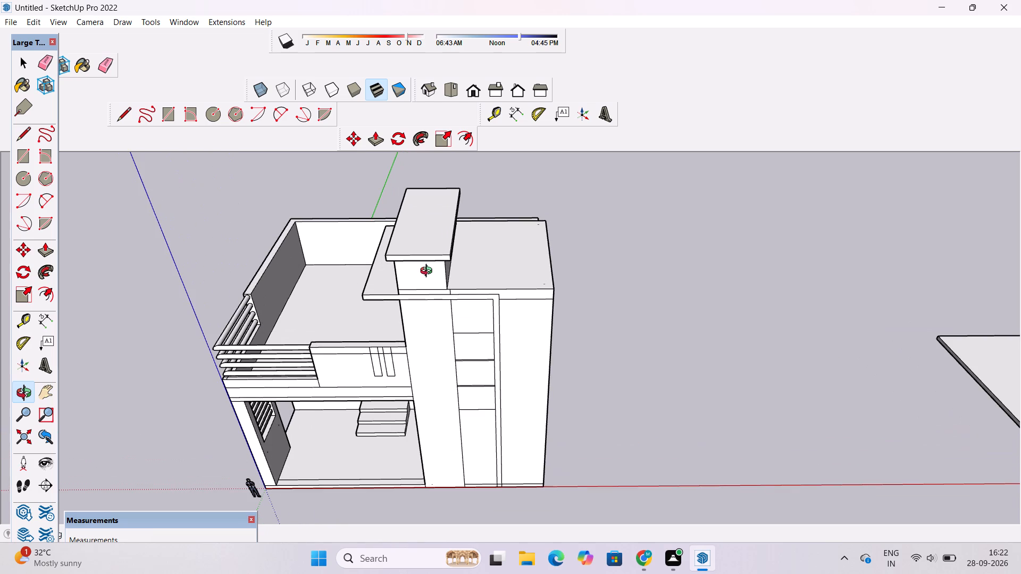
{"action": "scroll", "coordinate": [427, 273], "scroll_direction": "down", "scroll_amount": 2}
{"action": "scroll", "coordinate": [426, 278], "scroll_direction": "up", "scroll_amount": 4}
Erase the short vertical line on the tall block's top front band near the rooftop box's corner.
{"action": "left_click_drag", "start_coordinate": [426, 278], "coordinate": [455, 231]}
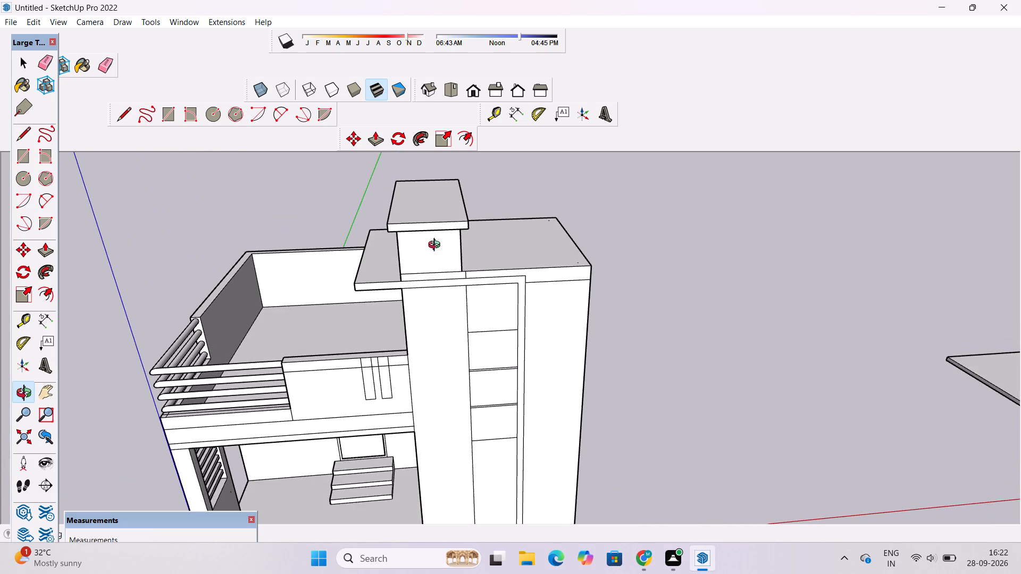
{"action": "left_click_drag", "start_coordinate": [436, 247], "coordinate": [430, 295], "text": "shift"}
{"action": "scroll", "coordinate": [456, 330], "scroll_direction": "up", "scroll_amount": 3}
{"action": "left_click_drag", "start_coordinate": [456, 329], "coordinate": [451, 321]}
{"action": "left_click_drag", "start_coordinate": [451, 319], "coordinate": [454, 325], "text": "shift"}
{"action": "scroll", "coordinate": [454, 325], "scroll_direction": "up", "scroll_amount": 8}
{"action": "left_click_drag", "start_coordinate": [462, 324], "coordinate": [458, 296]}
{"action": "left_click_drag", "start_coordinate": [458, 296], "coordinate": [415, 311], "text": "shift"}
{"action": "key", "text": "e"}
{"action": "scroll", "coordinate": [422, 311], "scroll_direction": "up", "scroll_amount": 5}
{"action": "left_click_drag", "start_coordinate": [447, 298], "coordinate": [435, 302]}
Draw a 1' vertical line beneath the rooftop box, from the block's top front edge down to the canopy band.
{"action": "key", "text": "l"}
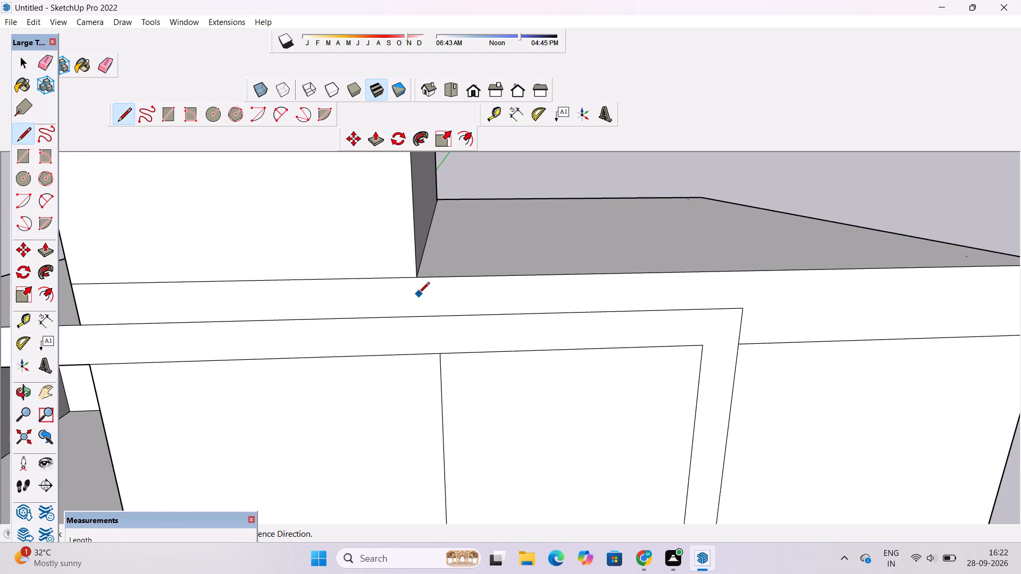
{"action": "scroll", "coordinate": [419, 294], "scroll_direction": "down", "scroll_amount": 10}
{"action": "scroll", "coordinate": [414, 299], "scroll_direction": "up", "scroll_amount": 5}
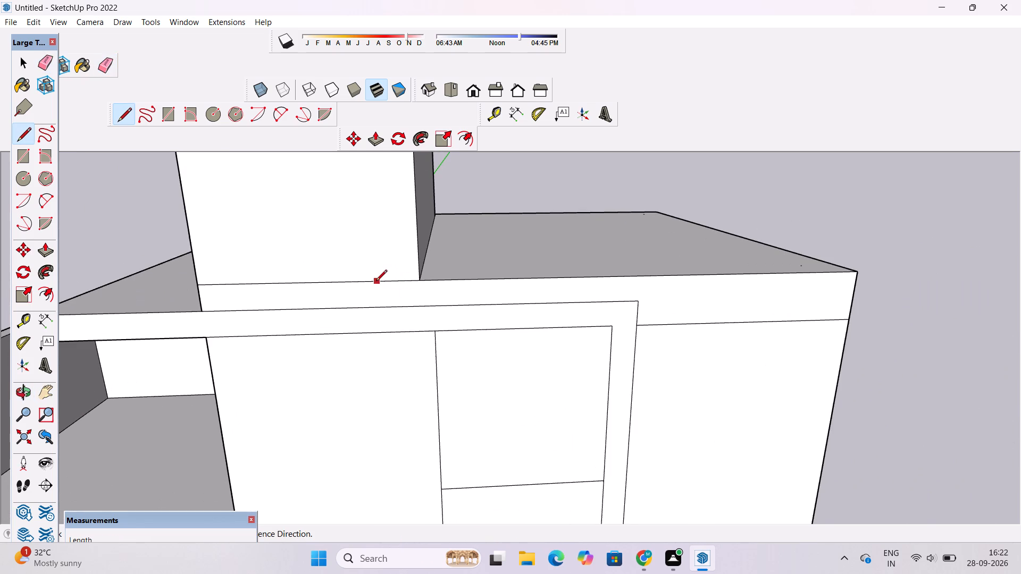
{"action": "left_click", "coordinate": [376, 282]}
{"action": "left_click", "coordinate": [379, 309]}
{"action": "key", "text": "space"}
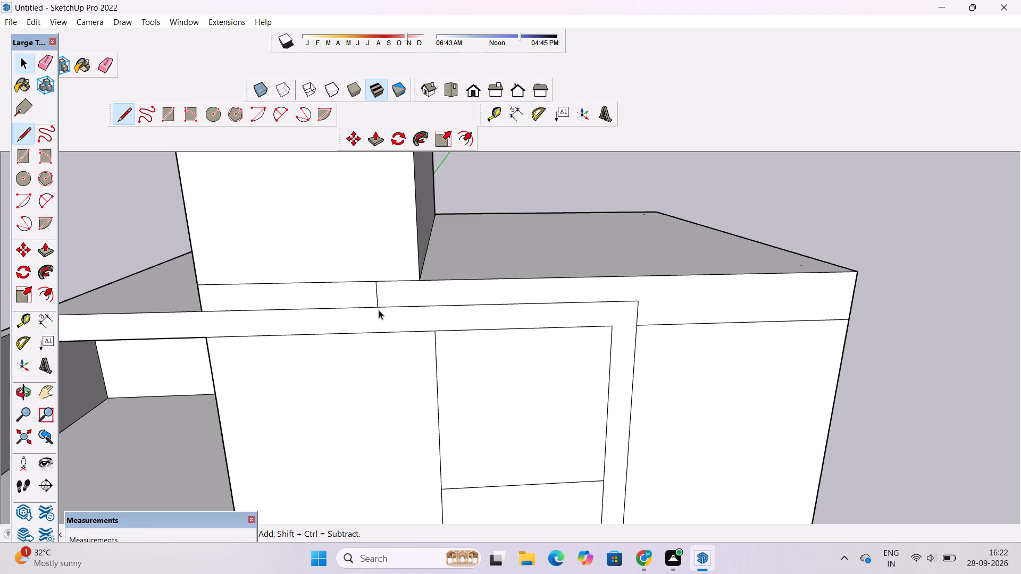
Draw a 9' horizontal line on the tall block's front, from the canopy frame's upper corner to the block's outer edge.
{"action": "key", "text": "o"}
{"action": "scroll", "coordinate": [384, 303], "scroll_direction": "down", "scroll_amount": 6}
{"action": "left_click_drag", "start_coordinate": [428, 320], "coordinate": [433, 254]}
{"action": "scroll", "coordinate": [434, 253], "scroll_direction": "down", "scroll_amount": 5}
{"action": "left_click_drag", "start_coordinate": [438, 255], "coordinate": [439, 283]}
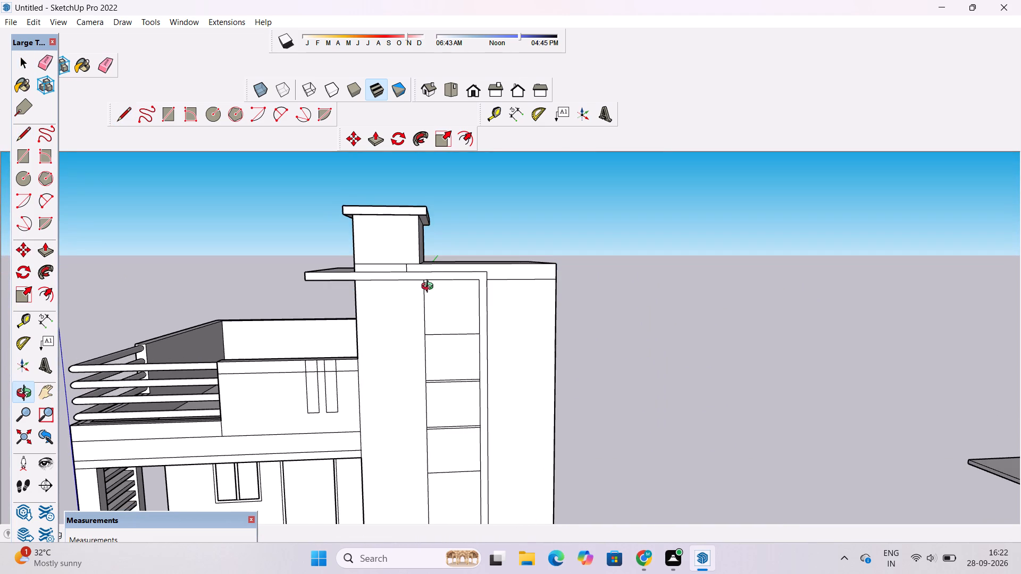
{"action": "left_click_drag", "start_coordinate": [428, 285], "coordinate": [447, 286], "text": "shift"}
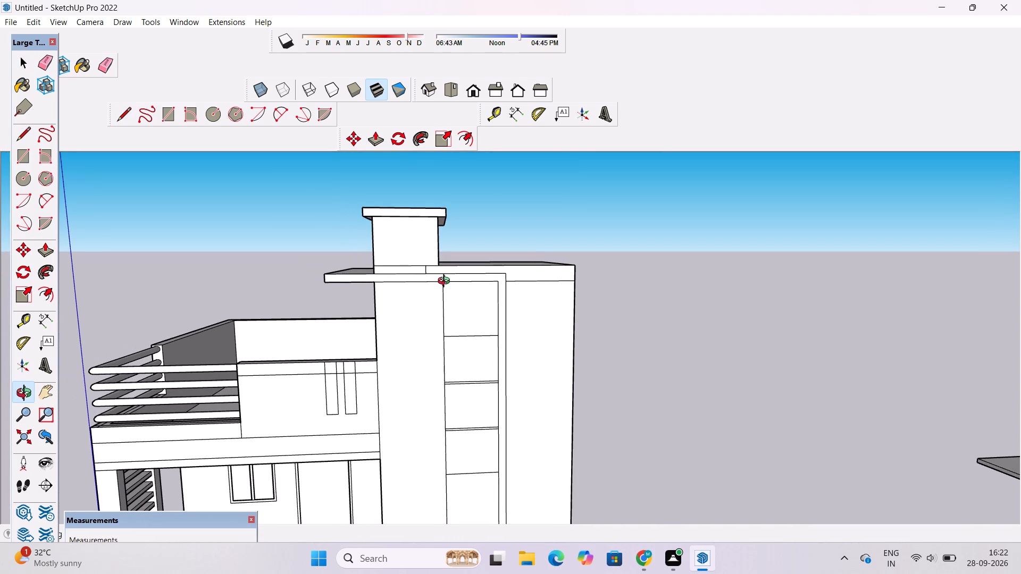
{"action": "scroll", "coordinate": [446, 282], "scroll_direction": "down", "scroll_amount": 4}
{"action": "left_click_drag", "start_coordinate": [443, 281], "coordinate": [437, 310], "text": "shift"}
{"action": "scroll", "coordinate": [434, 305], "scroll_direction": "up", "scroll_amount": 4, "text": "shift"}
{"action": "left_click_drag", "start_coordinate": [433, 294], "coordinate": [424, 300], "text": "shift"}
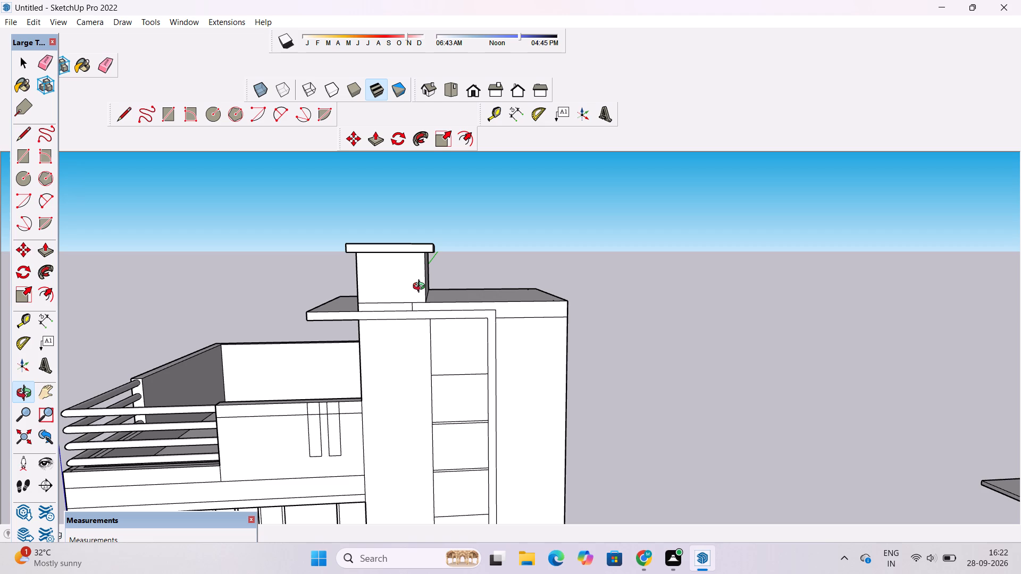
{"action": "scroll", "coordinate": [421, 288], "scroll_direction": "down", "scroll_amount": 3}
{"action": "scroll", "coordinate": [422, 310], "scroll_direction": "up", "scroll_amount": 5}
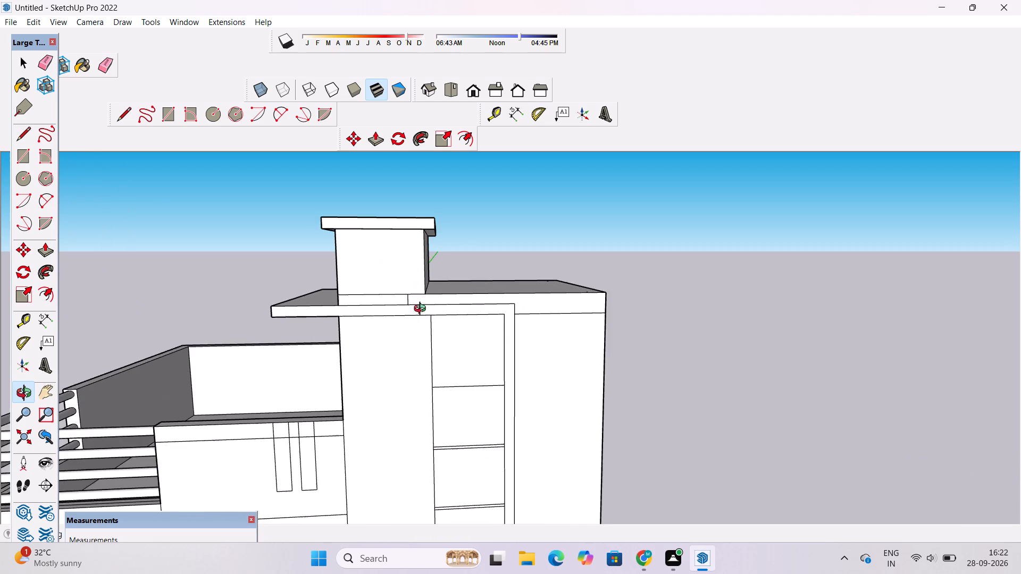
{"action": "left_click_drag", "start_coordinate": [422, 310], "coordinate": [388, 294], "text": "shift"}
{"action": "scroll", "coordinate": [375, 294], "scroll_direction": "up", "scroll_amount": 2, "text": "shift"}
{"action": "scroll", "coordinate": [379, 282], "scroll_direction": "down", "scroll_amount": 6}
{"action": "scroll", "coordinate": [467, 287], "scroll_direction": "up", "scroll_amount": 5}
{"action": "left_click_drag", "start_coordinate": [457, 303], "coordinate": [436, 309], "text": "shift"}
{"action": "scroll", "coordinate": [442, 303], "scroll_direction": "up", "scroll_amount": 2, "text": "shift"}
{"action": "left_click_drag", "start_coordinate": [443, 303], "coordinate": [399, 309], "text": "shift"}
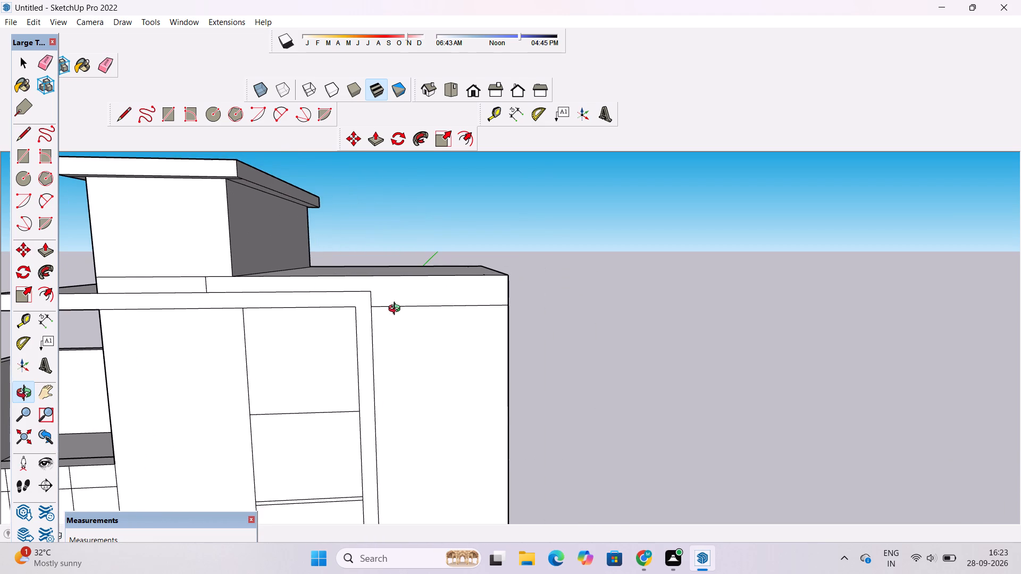
{"action": "key", "text": "l"}
{"action": "scroll", "coordinate": [396, 300], "scroll_direction": "up", "scroll_amount": 4}
{"action": "left_click", "coordinate": [356, 290]}
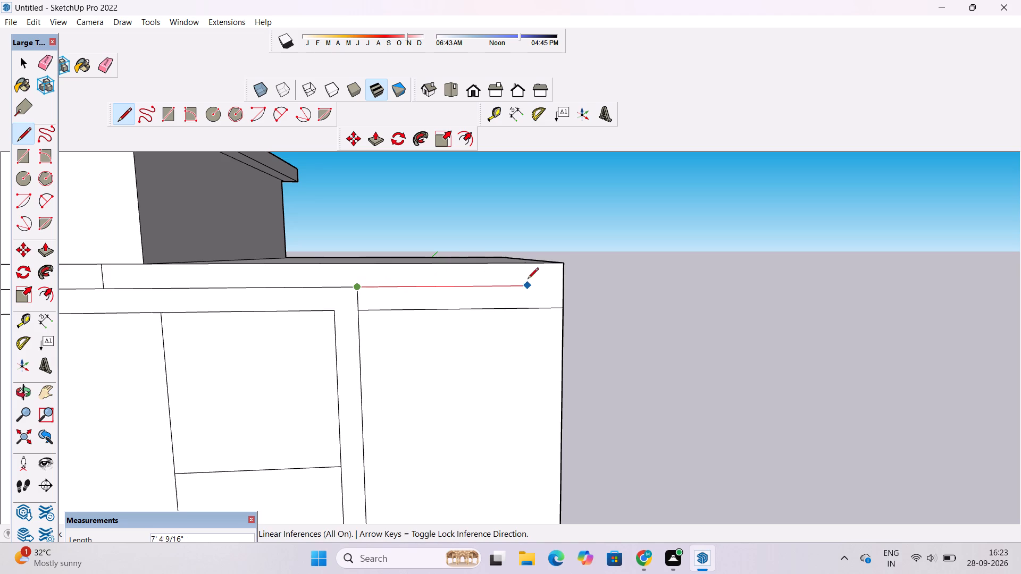
{"action": "left_click", "coordinate": [562, 286]}
{"action": "key", "text": "space"}
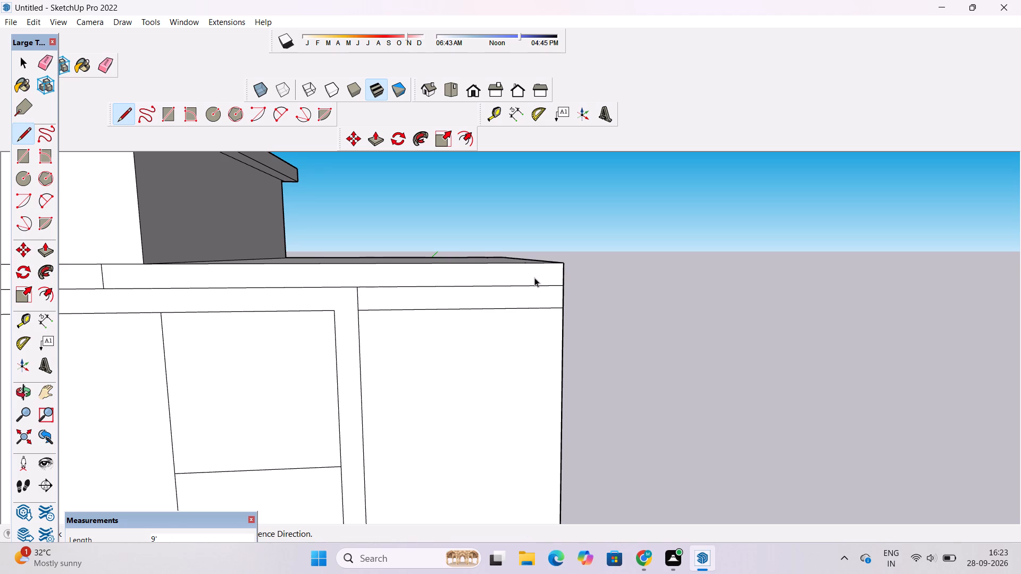
Push/Pull the top front strip of the tall block beside the rooftop box outward by 1'.
{"action": "scroll", "coordinate": [497, 285], "scroll_direction": "down", "scroll_amount": 6}
{"action": "scroll", "coordinate": [505, 278], "scroll_direction": "up", "scroll_amount": 5}
{"action": "key", "text": "p"}
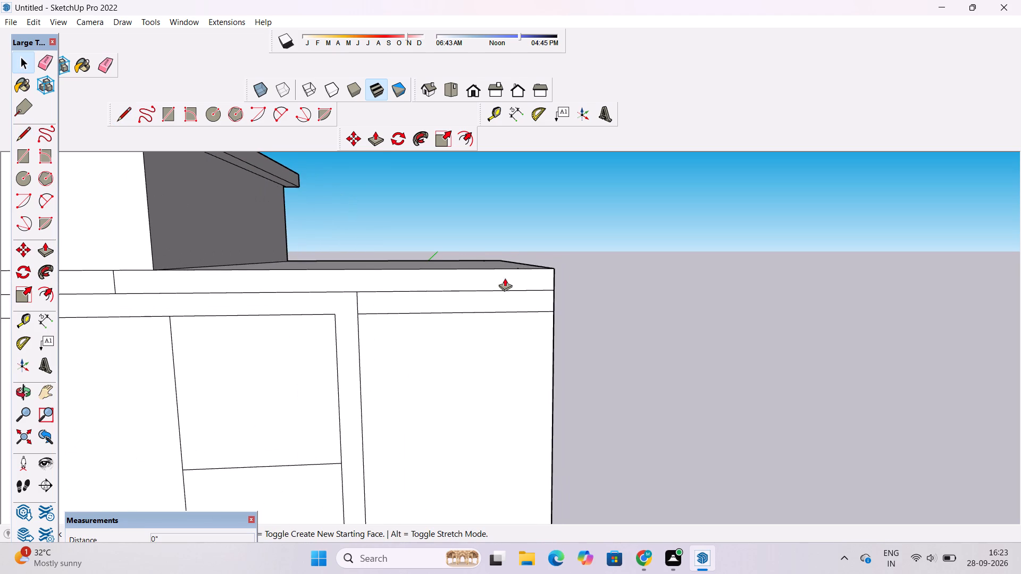
{"action": "left_click", "coordinate": [506, 276]}
{"action": "scroll", "coordinate": [506, 284], "scroll_direction": "down", "scroll_amount": 6}
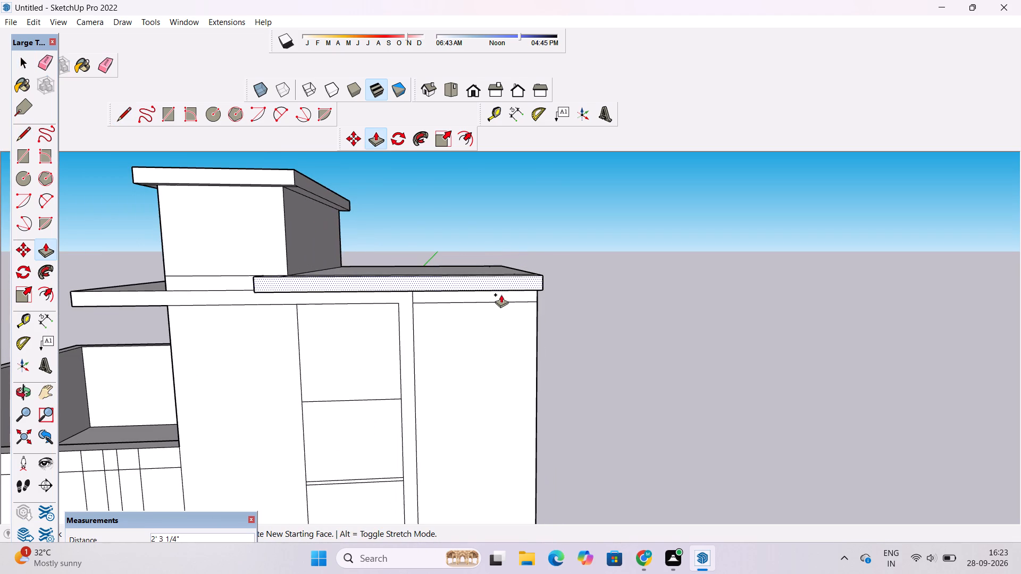
{"action": "type", "text": "1'"}
{"action": "key", "text": "Return"}
Erase the short seam line across the underside of the projecting top strip, above the canopy frame's upright.
{"action": "key", "text": "o"}
{"action": "scroll", "coordinate": [468, 306], "scroll_direction": "down", "scroll_amount": 7}
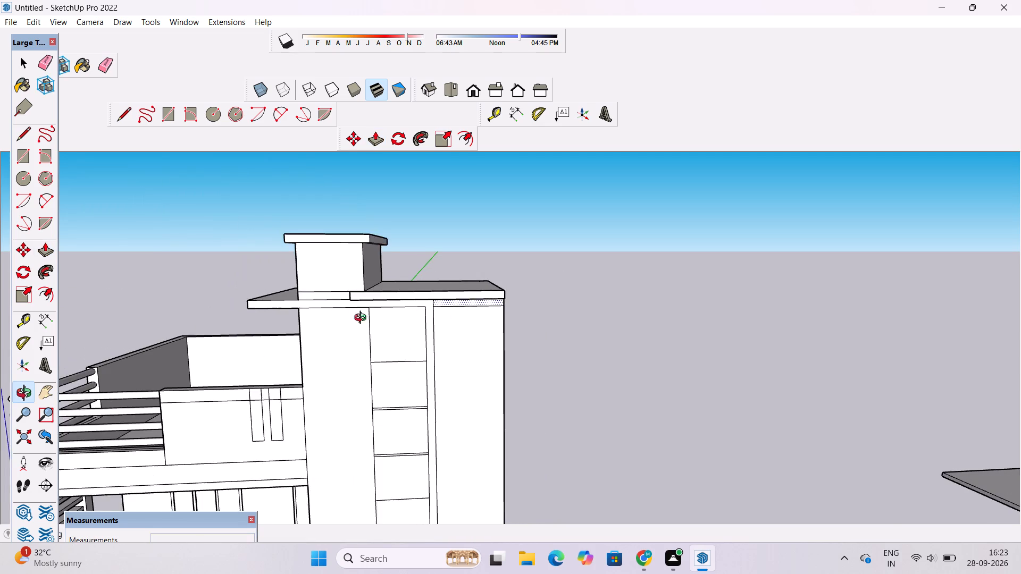
{"action": "left_click_drag", "start_coordinate": [346, 308], "coordinate": [551, 229]}
{"action": "scroll", "coordinate": [438, 244], "scroll_direction": "up", "scroll_amount": 3}
{"action": "left_click_drag", "start_coordinate": [526, 317], "coordinate": [496, 317]}
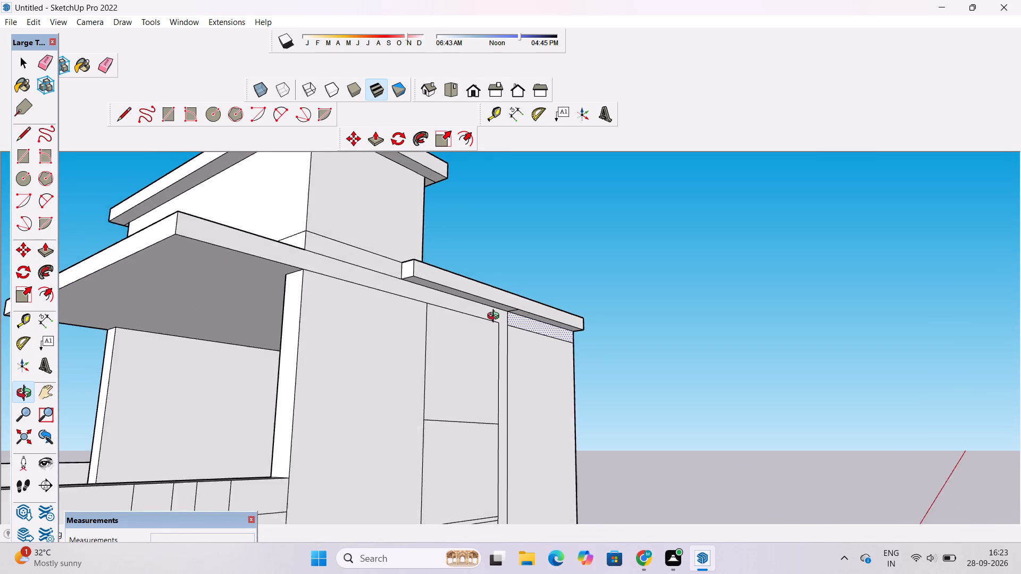
{"action": "left_click_drag", "start_coordinate": [496, 317], "coordinate": [480, 317]}
{"action": "left_click_drag", "start_coordinate": [473, 319], "coordinate": [445, 288]}
{"action": "scroll", "coordinate": [468, 282], "scroll_direction": "up", "scroll_amount": 4}
{"action": "left_click_drag", "start_coordinate": [488, 286], "coordinate": [461, 280]}
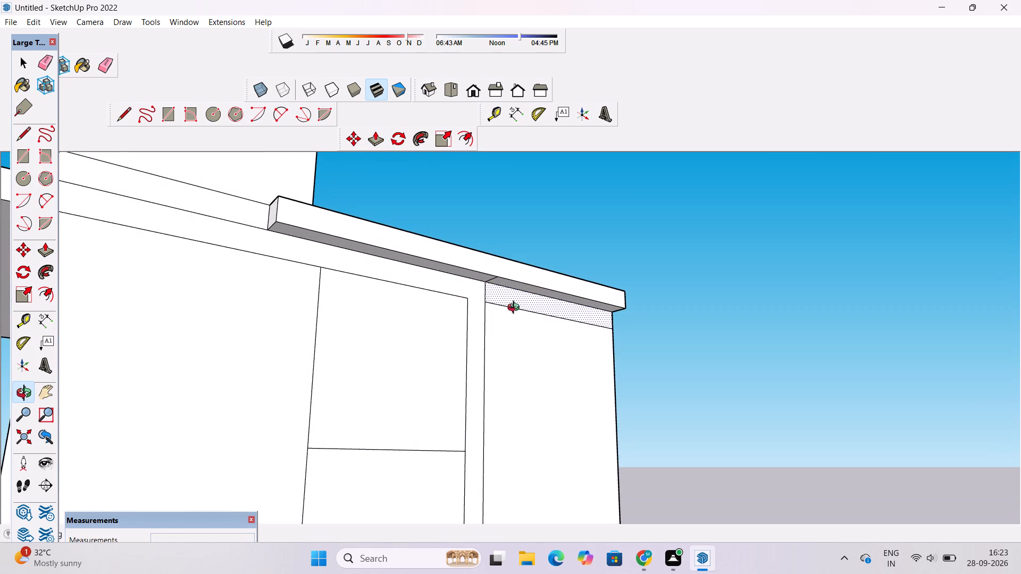
{"action": "left_click_drag", "start_coordinate": [513, 302], "coordinate": [480, 286]}
{"action": "scroll", "coordinate": [479, 289], "scroll_direction": "up", "scroll_amount": 2}
{"action": "left_click_drag", "start_coordinate": [514, 273], "coordinate": [488, 265]}
{"action": "left_click_drag", "start_coordinate": [476, 297], "coordinate": [481, 259], "text": "shift"}
{"action": "left_click_drag", "start_coordinate": [475, 270], "coordinate": [485, 235]}
{"action": "left_click_drag", "start_coordinate": [495, 216], "coordinate": [476, 244], "text": "shift"}
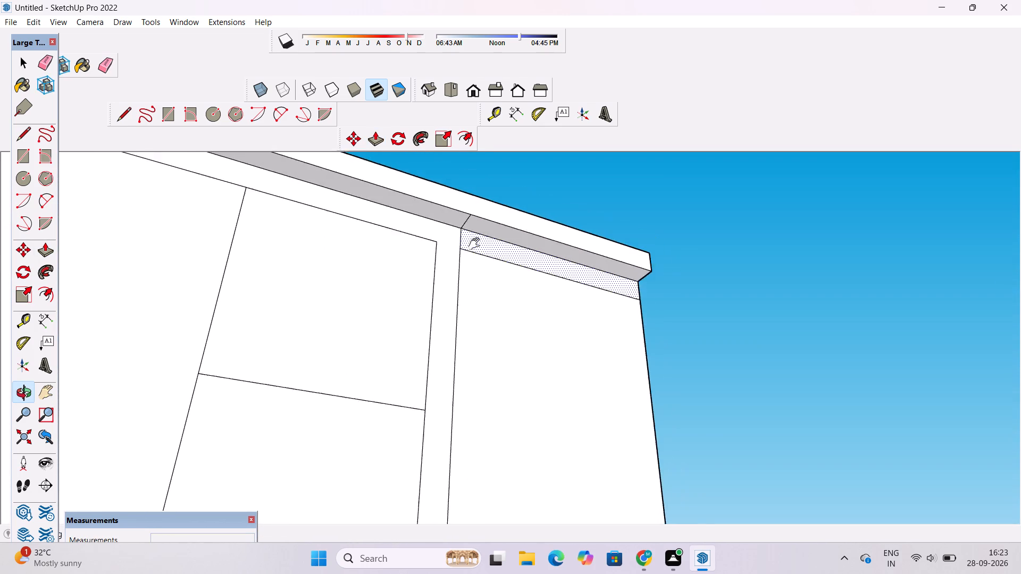
{"action": "left_click_drag", "start_coordinate": [476, 244], "coordinate": [455, 310], "text": "shift"}
{"action": "scroll", "coordinate": [455, 310], "scroll_direction": "up", "scroll_amount": 4}
{"action": "key", "text": "e"}
{"action": "scroll", "coordinate": [460, 297], "scroll_direction": "up", "scroll_amount": 4}
{"action": "left_click", "coordinate": [415, 294]}
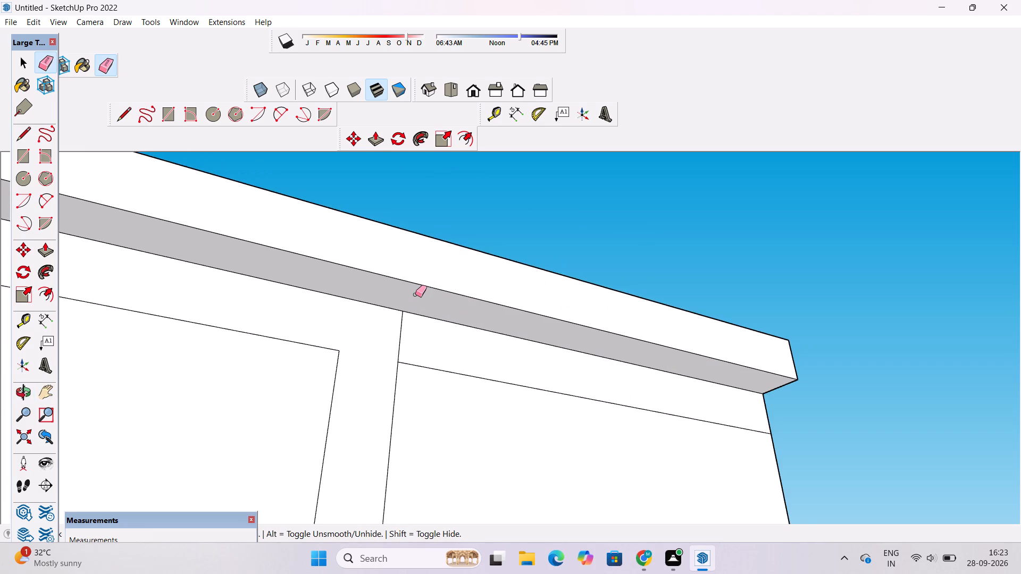
Examine the projecting top strip with the roof, rooftop box and canopy from above, the front and below.
{"action": "key", "text": "o"}
{"action": "scroll", "coordinate": [415, 300], "scroll_direction": "down", "scroll_amount": 5}
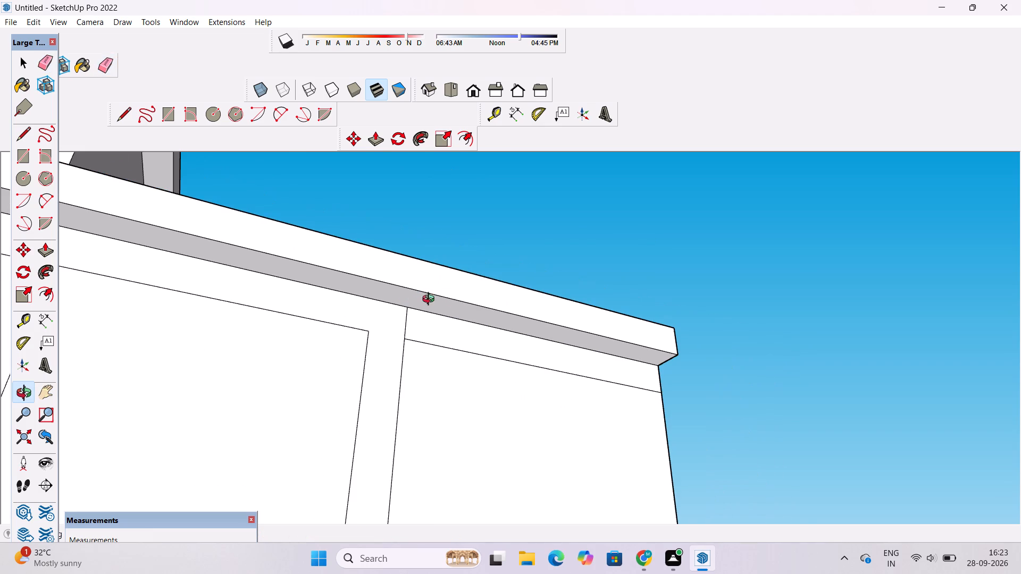
{"action": "scroll", "coordinate": [447, 304], "scroll_direction": "down", "scroll_amount": 4}
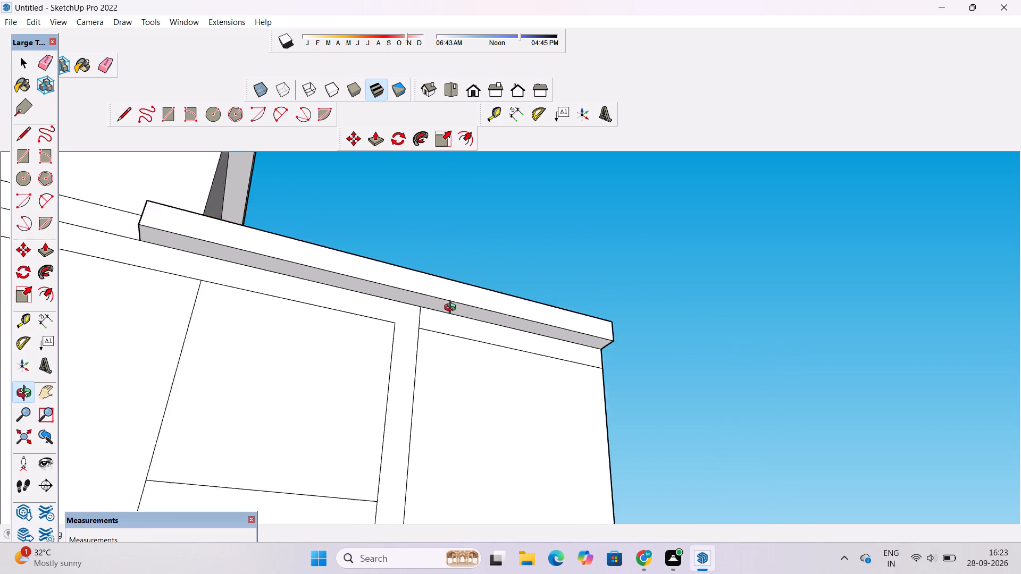
{"action": "scroll", "coordinate": [453, 309], "scroll_direction": "down", "scroll_amount": 1}
{"action": "left_click_drag", "start_coordinate": [486, 291], "coordinate": [424, 388]}
{"action": "scroll", "coordinate": [419, 385], "scroll_direction": "down", "scroll_amount": 5}
{"action": "left_click_drag", "start_coordinate": [485, 336], "coordinate": [269, 469]}
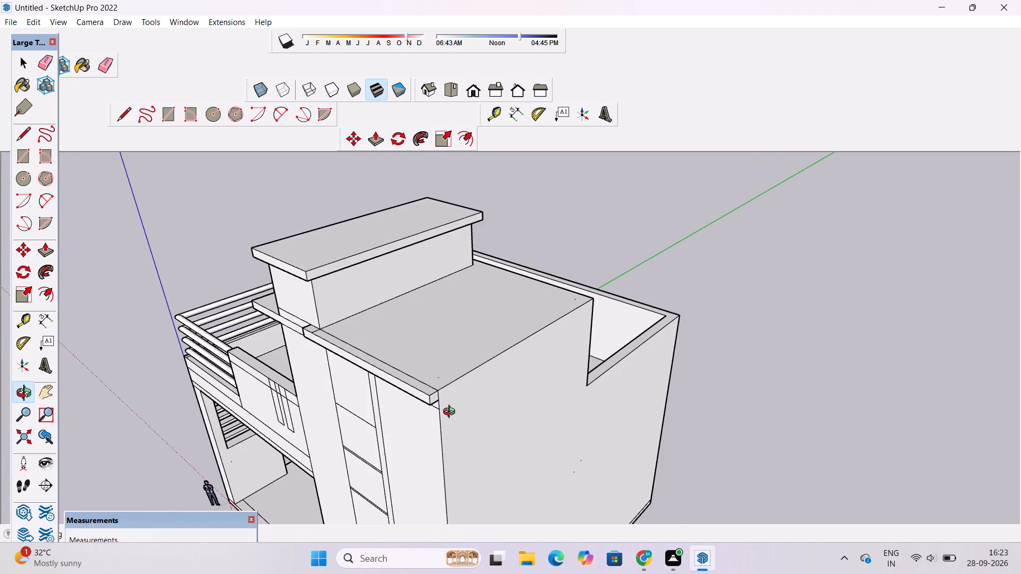
{"action": "scroll", "coordinate": [462, 411], "scroll_direction": "up", "scroll_amount": 7}
{"action": "left_click_drag", "start_coordinate": [410, 416], "coordinate": [428, 328]}
{"action": "scroll", "coordinate": [392, 370], "scroll_direction": "down", "scroll_amount": 4}
{"action": "left_click_drag", "start_coordinate": [393, 370], "coordinate": [516, 332]}
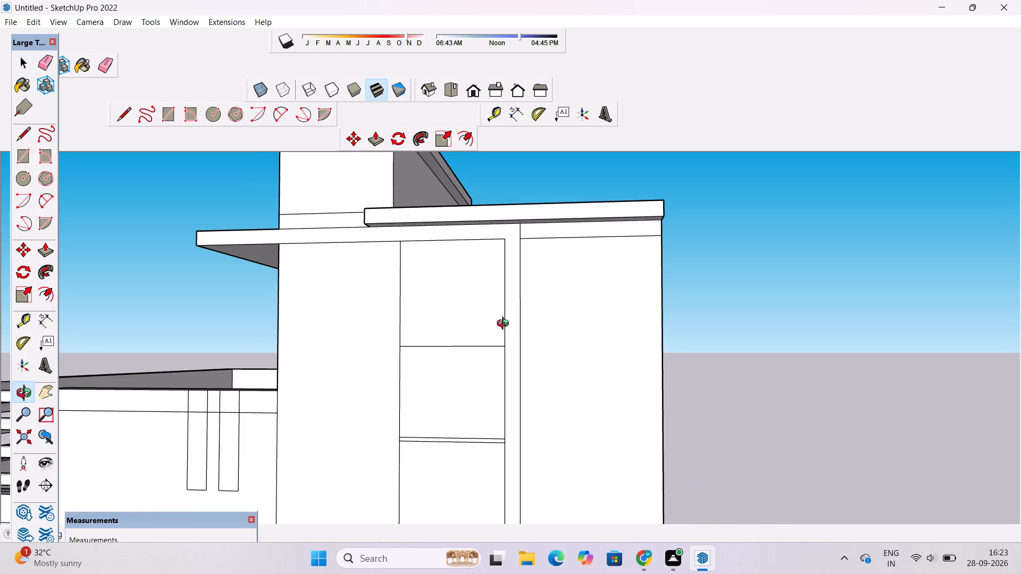
{"action": "left_click_drag", "start_coordinate": [493, 323], "coordinate": [459, 332], "text": "shift"}
{"action": "left_click_drag", "start_coordinate": [456, 334], "coordinate": [484, 335]}
{"action": "scroll", "coordinate": [512, 325], "scroll_direction": "down", "scroll_amount": 4}
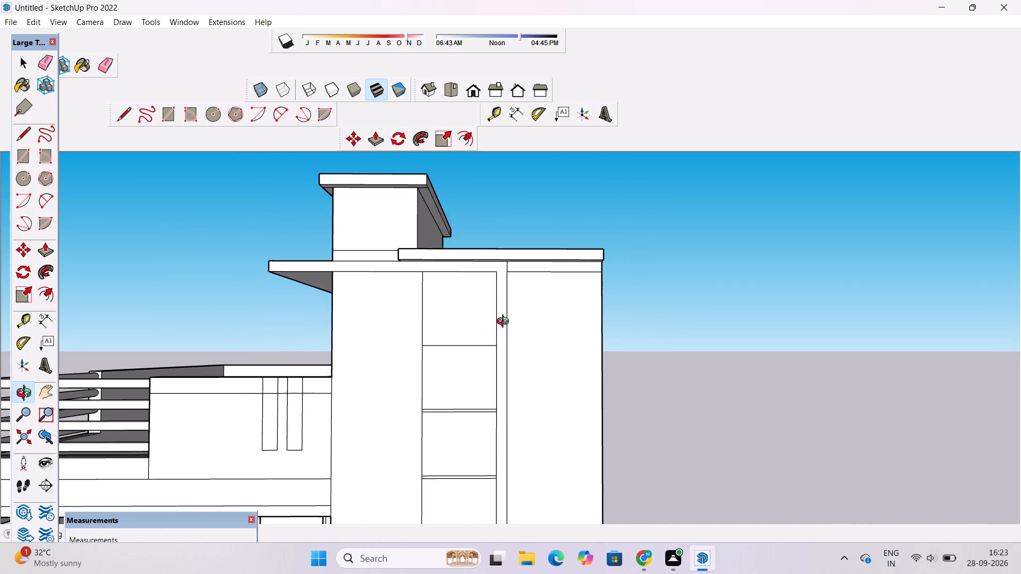
{"action": "scroll", "coordinate": [504, 322], "scroll_direction": "up", "scroll_amount": 4}
{"action": "left_click_drag", "start_coordinate": [504, 318], "coordinate": [523, 274]}
{"action": "left_click_drag", "start_coordinate": [525, 265], "coordinate": [471, 300], "text": "shift"}
{"action": "scroll", "coordinate": [468, 300], "scroll_direction": "down", "scroll_amount": 2}
{"action": "left_click_drag", "start_coordinate": [458, 298], "coordinate": [453, 312]}
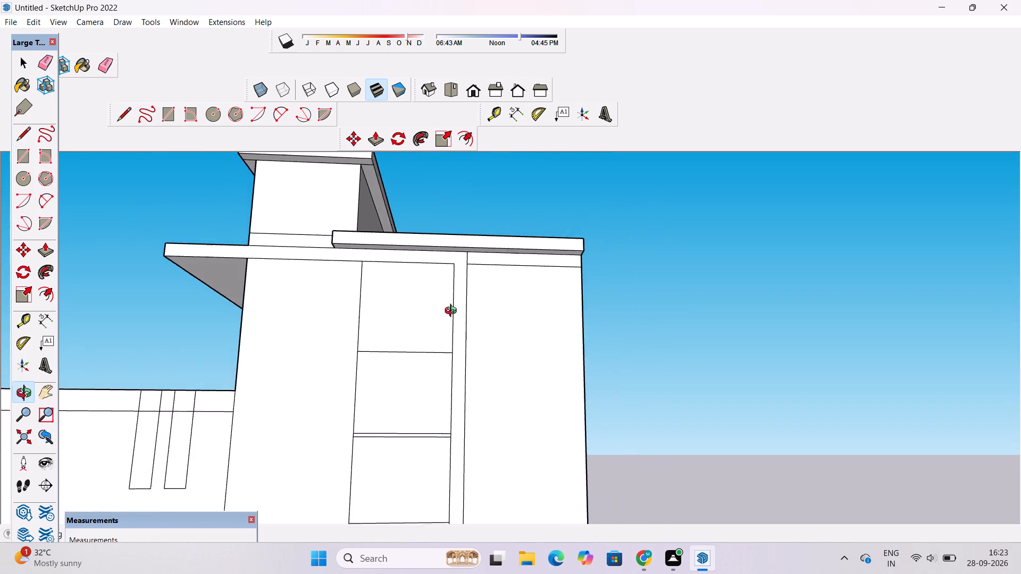
{"action": "left_click_drag", "start_coordinate": [453, 312], "coordinate": [449, 320]}
{"action": "scroll", "coordinate": [445, 320], "scroll_direction": "down", "scroll_amount": 4}
{"action": "left_click_drag", "start_coordinate": [444, 319], "coordinate": [438, 336]}
{"action": "scroll", "coordinate": [435, 334], "scroll_direction": "up", "scroll_amount": 2}
{"action": "left_click_drag", "start_coordinate": [433, 332], "coordinate": [443, 358]}
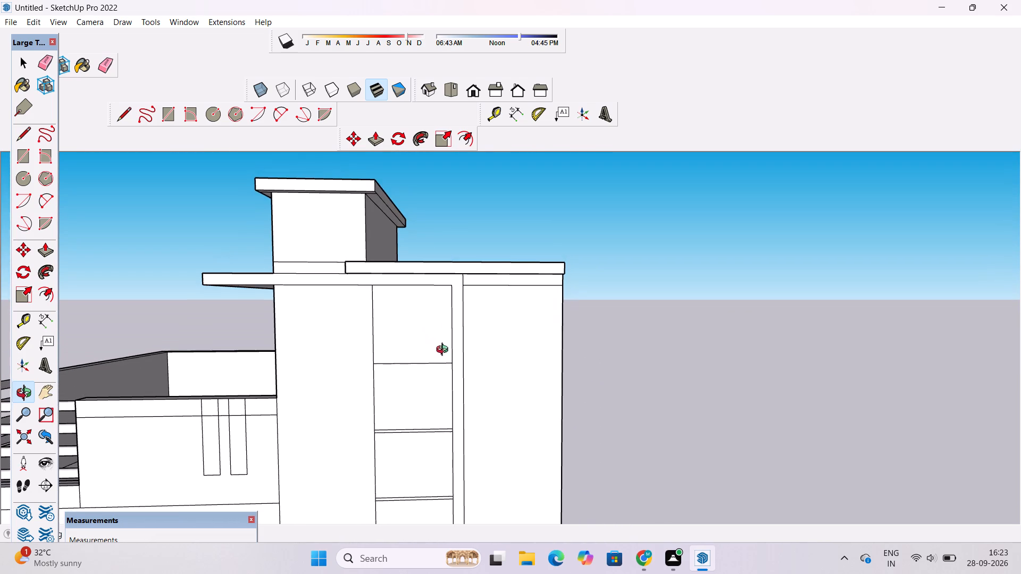
Erase the seam lines beneath the rooftop box, across the projecting strip's top, and between that strip and the roof.
{"action": "scroll", "coordinate": [357, 292], "scroll_direction": "up", "scroll_amount": 5}
{"action": "left_click_drag", "start_coordinate": [356, 293], "coordinate": [419, 392]}
{"action": "scroll", "coordinate": [355, 349], "scroll_direction": "up", "scroll_amount": 5}
{"action": "left_click_drag", "start_coordinate": [356, 386], "coordinate": [384, 368]}
{"action": "left_click_drag", "start_coordinate": [371, 390], "coordinate": [375, 356], "text": "shift"}
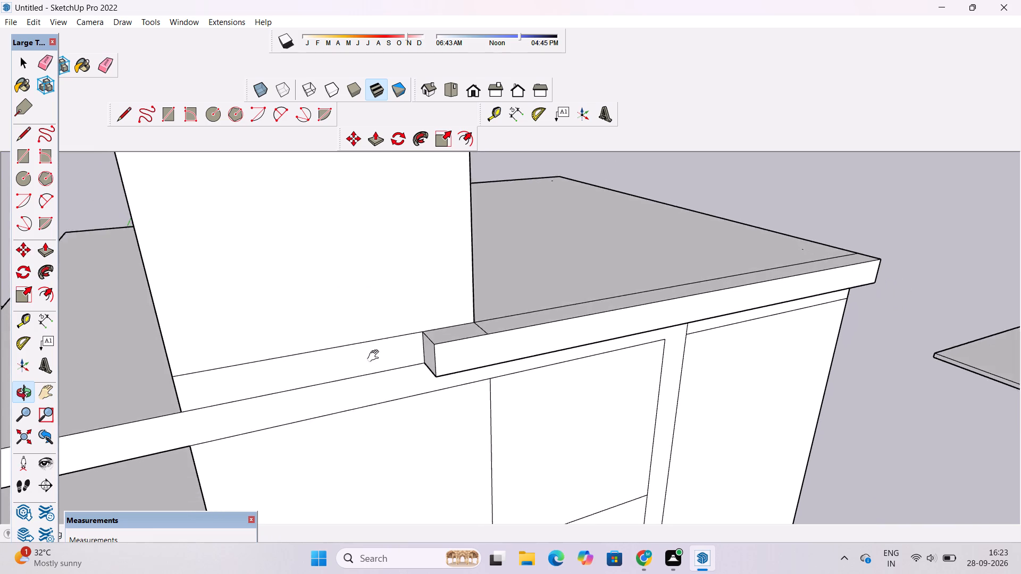
{"action": "left_click_drag", "start_coordinate": [375, 356], "coordinate": [358, 394], "text": "shift"}
{"action": "key", "text": "e"}
{"action": "scroll", "coordinate": [357, 379], "scroll_direction": "up", "scroll_amount": 3}
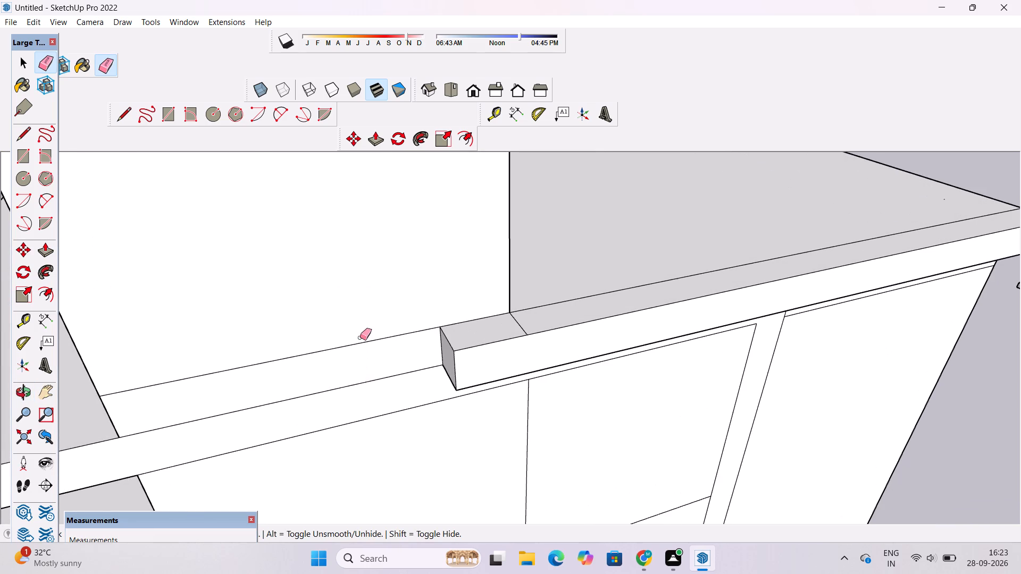
{"action": "left_click_drag", "start_coordinate": [360, 337], "coordinate": [362, 345]}
{"action": "scroll", "coordinate": [526, 320], "scroll_direction": "up", "scroll_amount": 4}
{"action": "left_click_drag", "start_coordinate": [526, 320], "coordinate": [514, 327]}
{"action": "scroll", "coordinate": [429, 324], "scroll_direction": "down", "scroll_amount": 3}
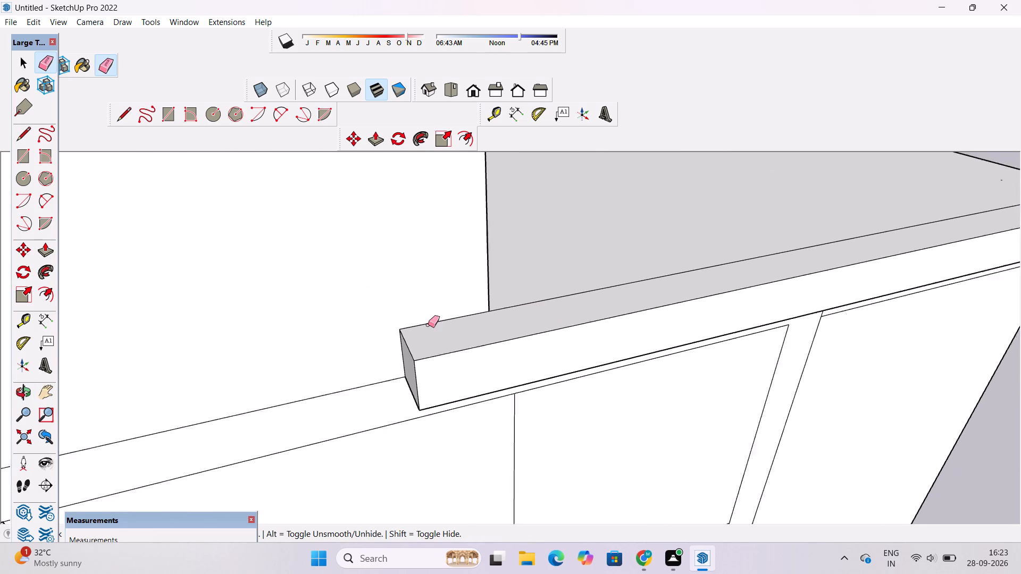
{"action": "scroll", "coordinate": [428, 325], "scroll_direction": "down", "scroll_amount": 8}
{"action": "scroll", "coordinate": [608, 279], "scroll_direction": "up", "scroll_amount": 3}
{"action": "left_click_drag", "start_coordinate": [608, 281], "coordinate": [609, 293]}
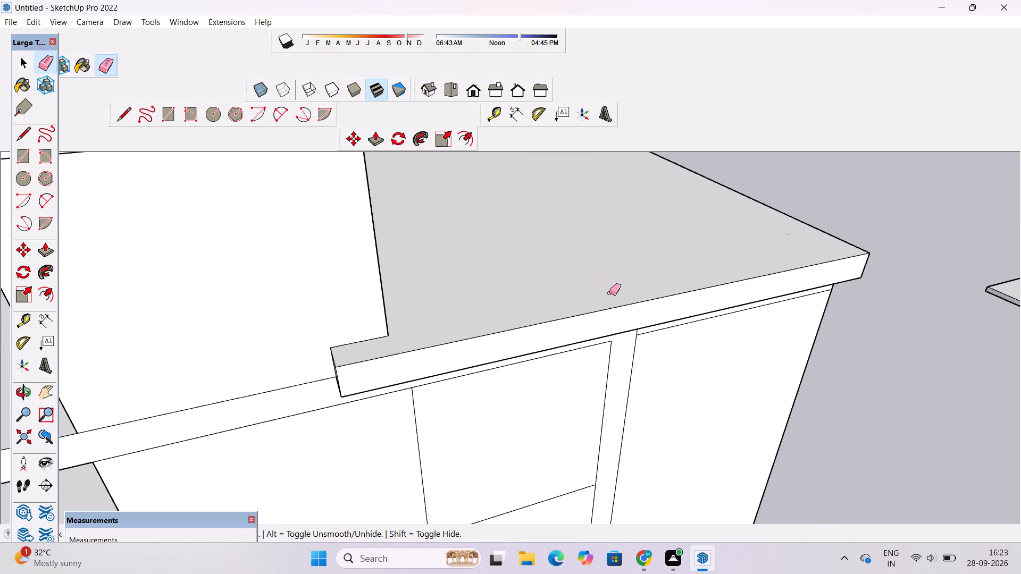
Examine the tall block's front from below, checking the projecting strip, canopy and framed panels.
{"action": "key", "text": "o"}
{"action": "left_click_drag", "start_coordinate": [579, 361], "coordinate": [567, 275]}
{"action": "scroll", "coordinate": [573, 249], "scroll_direction": "down", "scroll_amount": 4}
{"action": "left_click_drag", "start_coordinate": [584, 274], "coordinate": [537, 231]}
{"action": "left_click_drag", "start_coordinate": [515, 264], "coordinate": [524, 241]}
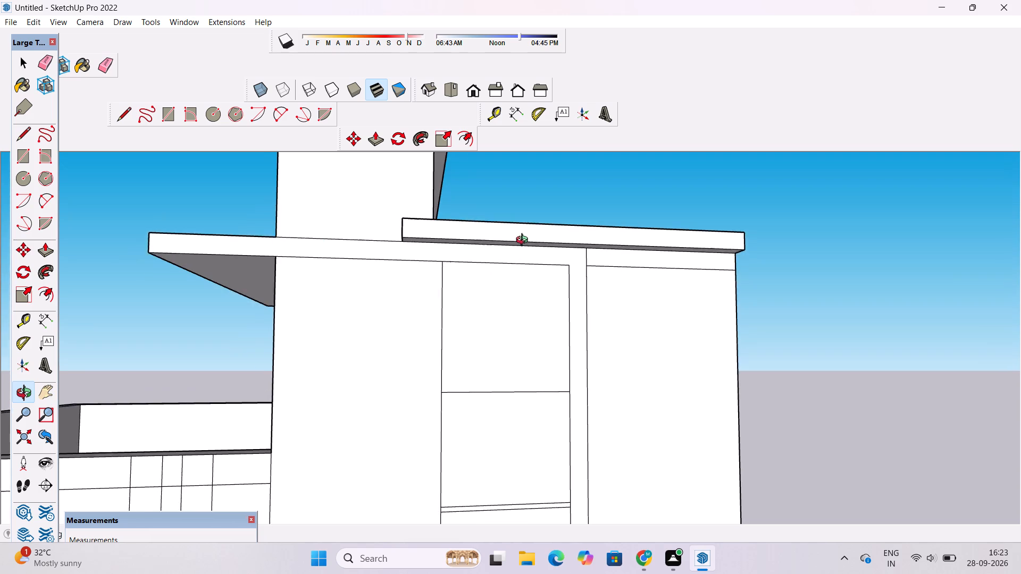
{"action": "left_click_drag", "start_coordinate": [495, 273], "coordinate": [492, 311], "text": "shift"}
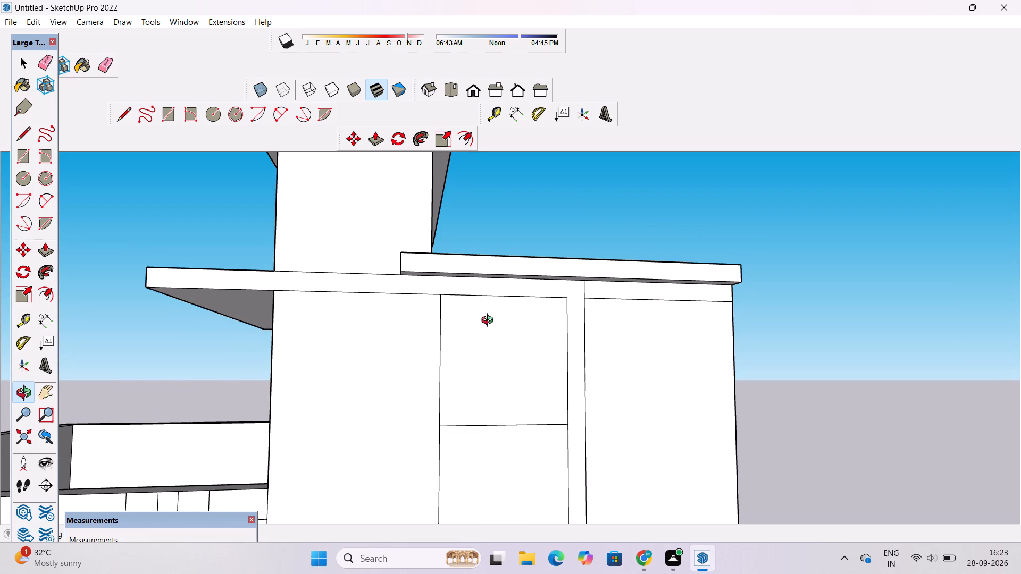
{"action": "left_click_drag", "start_coordinate": [496, 326], "coordinate": [501, 298]}
{"action": "left_click_drag", "start_coordinate": [494, 320], "coordinate": [494, 308]}
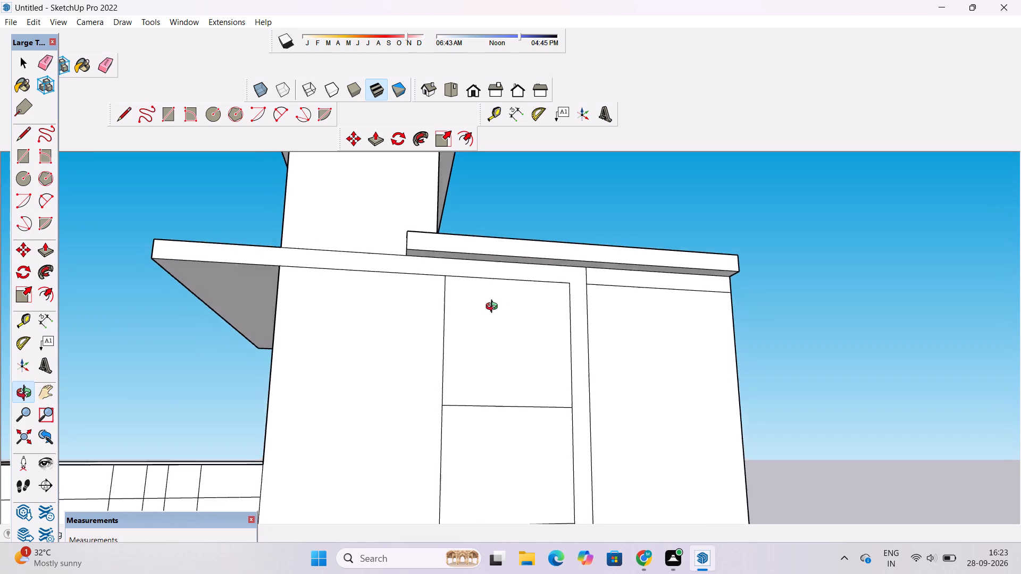
{"action": "left_click_drag", "start_coordinate": [494, 308], "coordinate": [496, 299]}
{"action": "scroll", "coordinate": [484, 301], "scroll_direction": "up", "scroll_amount": 3}
{"action": "left_click_drag", "start_coordinate": [523, 292], "coordinate": [495, 292]}
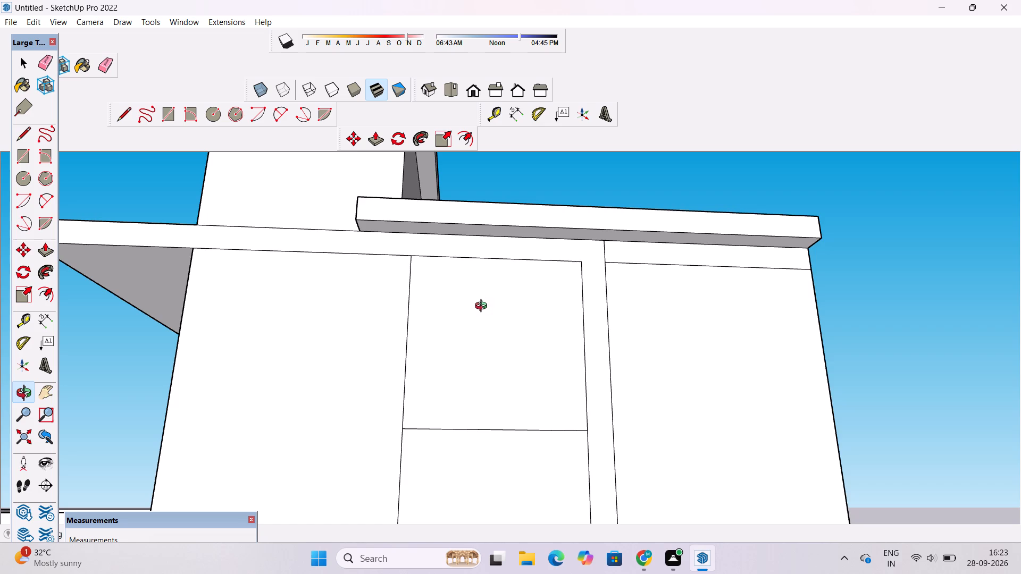
{"action": "left_click_drag", "start_coordinate": [491, 335], "coordinate": [483, 288]}
{"action": "left_click_drag", "start_coordinate": [452, 300], "coordinate": [470, 288], "text": "shift"}
{"action": "scroll", "coordinate": [472, 284], "scroll_direction": "down", "scroll_amount": 6}
{"action": "left_click_drag", "start_coordinate": [471, 286], "coordinate": [475, 351]}
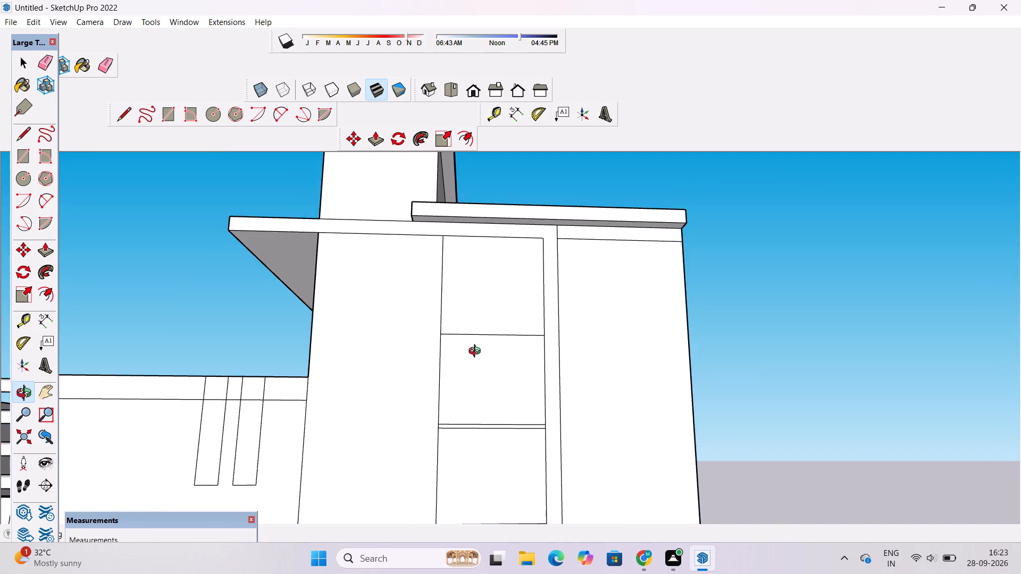
{"action": "left_click_drag", "start_coordinate": [530, 286], "coordinate": [481, 276], "text": "shift"}
{"action": "scroll", "coordinate": [425, 293], "scroll_direction": "down", "scroll_amount": 4}
Erase the horizontal line segments crossing the two narrow vertical strips on the wall beside the railed terrace.
{"action": "left_click_drag", "start_coordinate": [360, 331], "coordinate": [389, 350]}
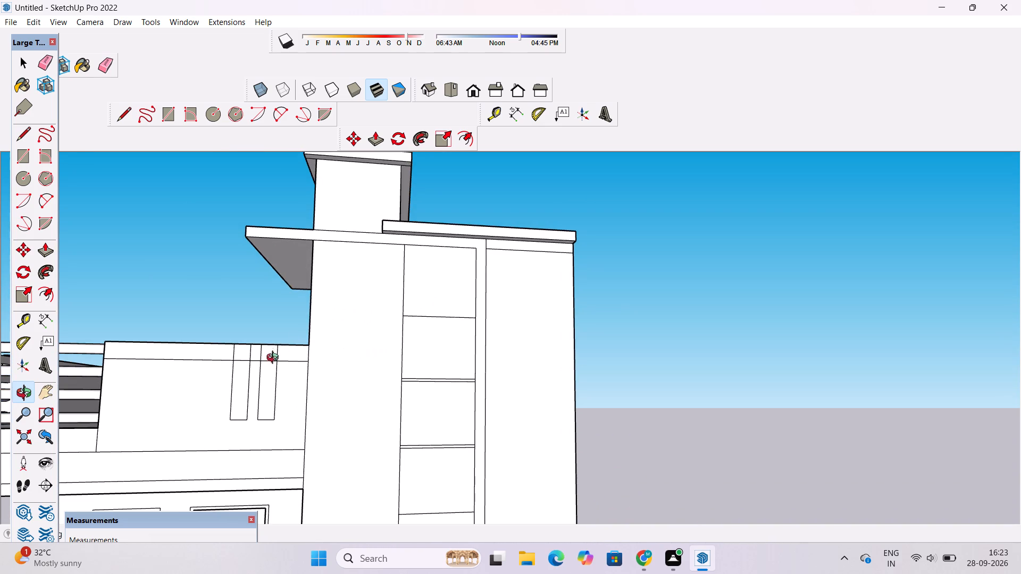
{"action": "left_click_drag", "start_coordinate": [311, 369], "coordinate": [361, 366], "text": "shift"}
{"action": "left_click_drag", "start_coordinate": [299, 382], "coordinate": [363, 331], "text": "shift"}
{"action": "left_click_drag", "start_coordinate": [350, 347], "coordinate": [362, 390]}
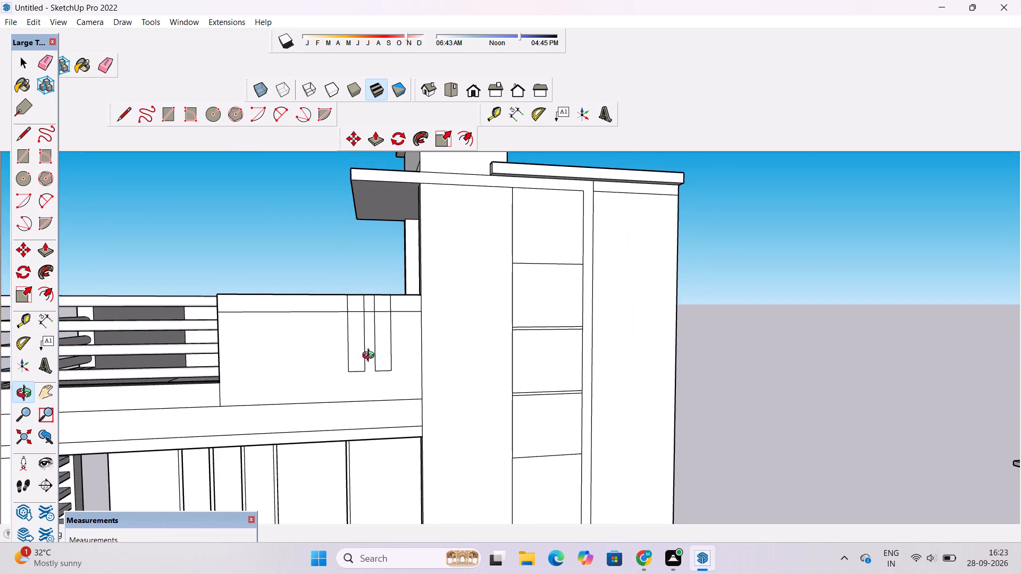
{"action": "scroll", "coordinate": [373, 316], "scroll_direction": "up", "scroll_amount": 4}
{"action": "left_click_drag", "start_coordinate": [358, 322], "coordinate": [362, 393]}
{"action": "left_click_drag", "start_coordinate": [355, 356], "coordinate": [362, 324], "text": "shift"}
{"action": "left_click_drag", "start_coordinate": [359, 324], "coordinate": [401, 400]}
{"action": "scroll", "coordinate": [359, 347], "scroll_direction": "down", "scroll_amount": 3}
{"action": "left_click_drag", "start_coordinate": [351, 347], "coordinate": [426, 344]}
{"action": "left_click_drag", "start_coordinate": [353, 352], "coordinate": [425, 343]}
{"action": "scroll", "coordinate": [419, 350], "scroll_direction": "up", "scroll_amount": 1}
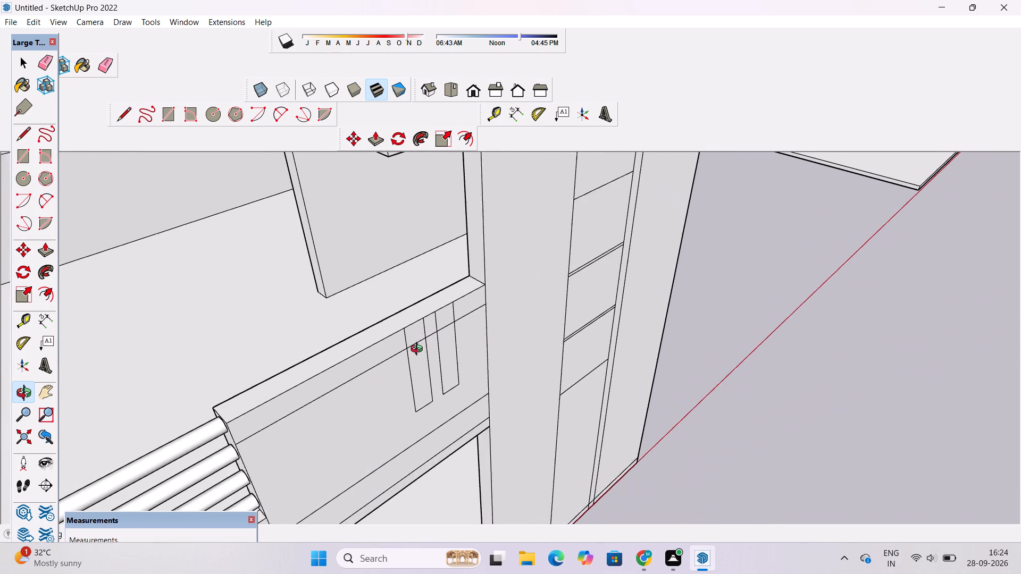
{"action": "scroll", "coordinate": [419, 350], "scroll_direction": "up", "scroll_amount": 1}
{"action": "key", "text": "e"}
{"action": "left_click_drag", "start_coordinate": [407, 336], "coordinate": [411, 346]}
{"action": "scroll", "coordinate": [445, 326], "scroll_direction": "up", "scroll_amount": 2}
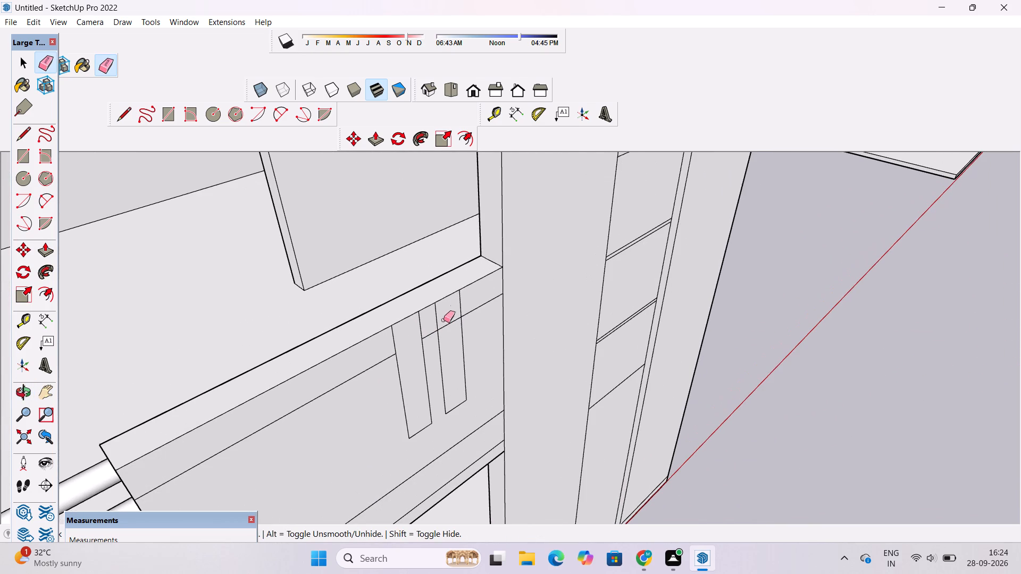
{"action": "left_click_drag", "start_coordinate": [450, 311], "coordinate": [450, 323]}
Examine the two narrow vertical strips on the terrace wall from above and from both sides.
{"action": "key", "text": "o"}
{"action": "scroll", "coordinate": [449, 322], "scroll_direction": "down", "scroll_amount": 4}
{"action": "left_click_drag", "start_coordinate": [468, 341], "coordinate": [437, 313]}
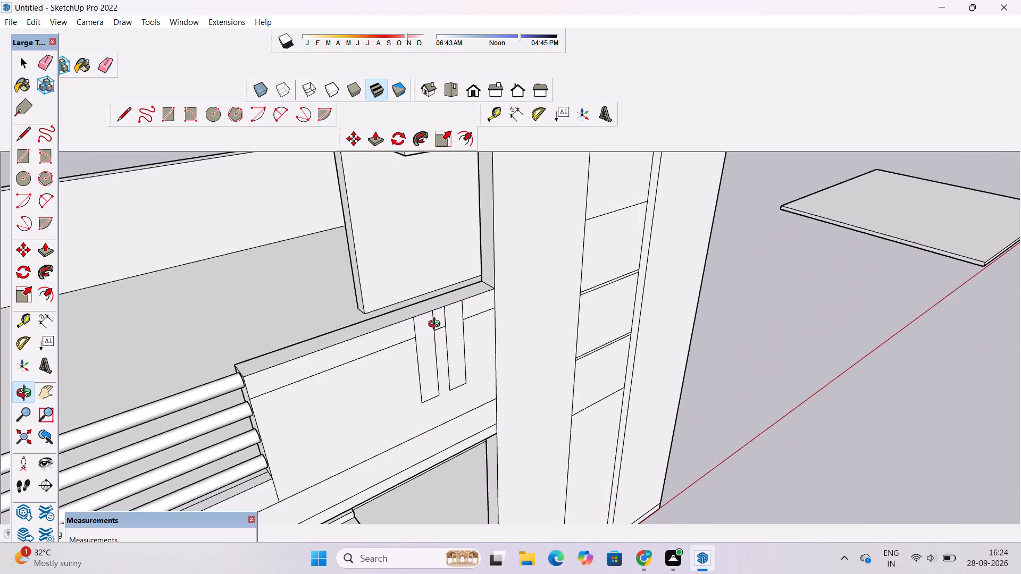
{"action": "left_click_drag", "start_coordinate": [438, 328], "coordinate": [438, 307], "text": "shift"}
{"action": "scroll", "coordinate": [451, 311], "scroll_direction": "up", "scroll_amount": 3}
{"action": "left_click_drag", "start_coordinate": [452, 320], "coordinate": [448, 299], "text": "shift"}
{"action": "scroll", "coordinate": [444, 286], "scroll_direction": "up", "scroll_amount": 2, "text": "shift"}
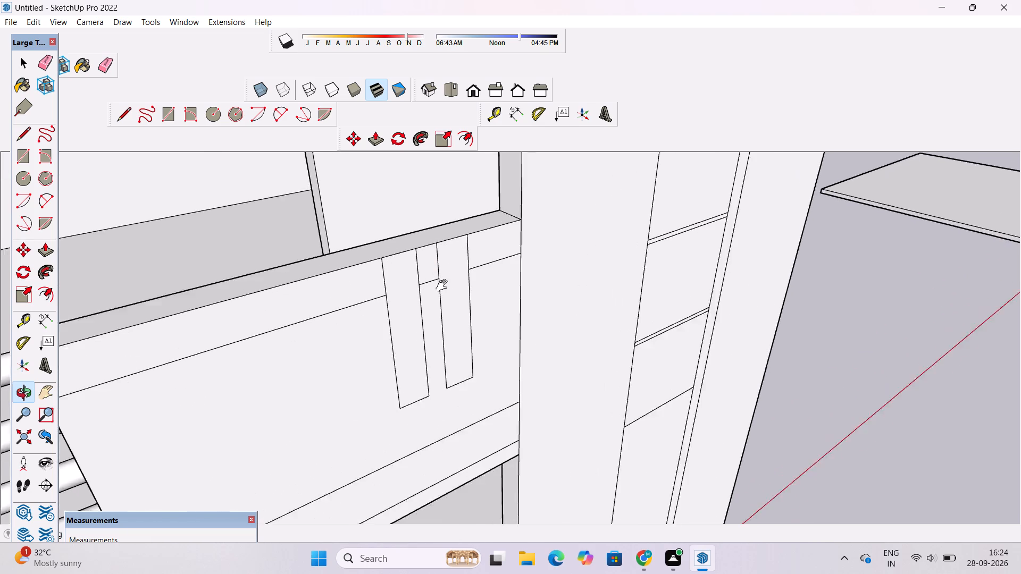
{"action": "scroll", "coordinate": [444, 286], "scroll_direction": "up", "scroll_amount": 4, "text": "shift"}
{"action": "left_click_drag", "start_coordinate": [440, 284], "coordinate": [488, 215], "text": "shift"}
{"action": "scroll", "coordinate": [471, 232], "scroll_direction": "down", "scroll_amount": 3, "text": "shift"}
{"action": "left_click_drag", "start_coordinate": [448, 252], "coordinate": [498, 285]}
{"action": "left_click_drag", "start_coordinate": [469, 246], "coordinate": [405, 271], "text": "shift"}
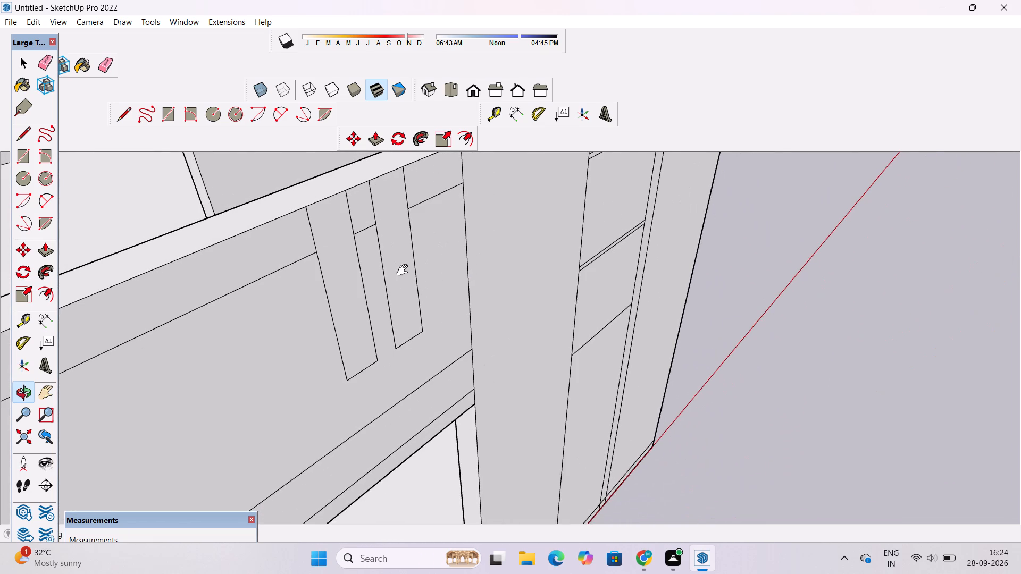
{"action": "scroll", "coordinate": [370, 283], "scroll_direction": "up", "scroll_amount": 1}
{"action": "left_click_drag", "start_coordinate": [369, 284], "coordinate": [369, 278]}
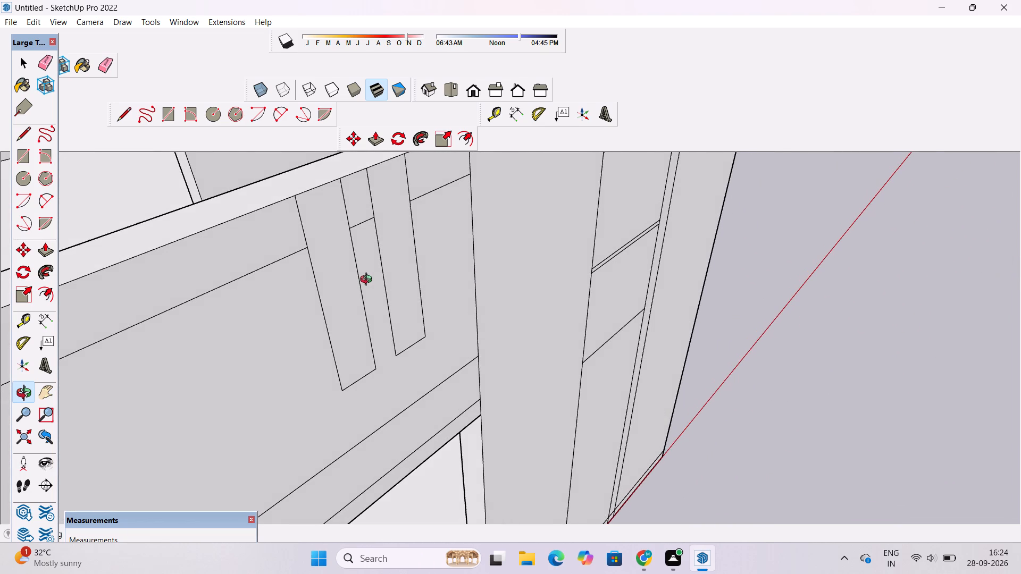
{"action": "scroll", "coordinate": [369, 278], "scroll_direction": "up", "scroll_amount": 1}
{"action": "left_click", "coordinate": [369, 277], "text": "shift"}
{"action": "left_click", "coordinate": [372, 282]}
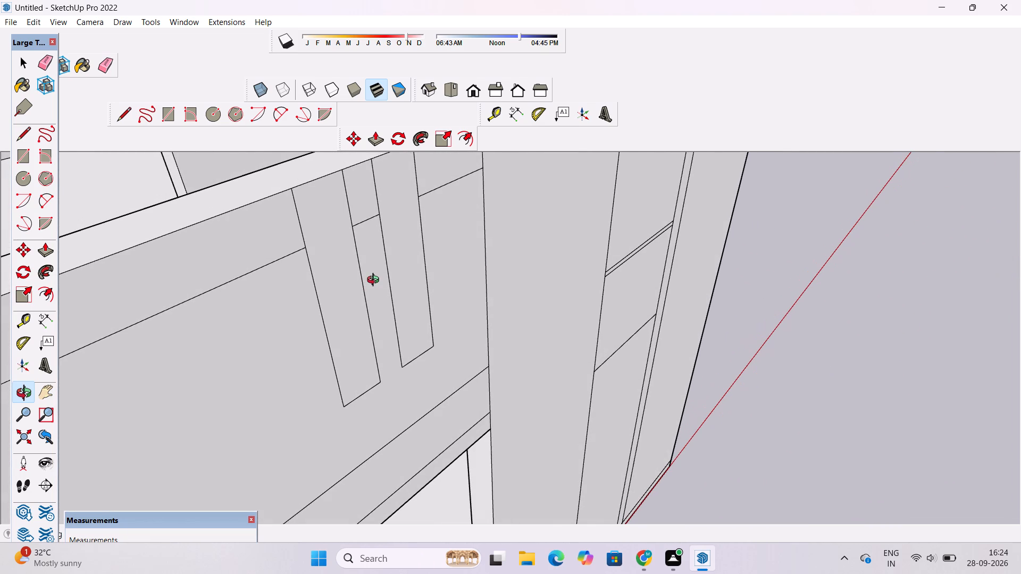
{"action": "scroll", "coordinate": [379, 289], "scroll_direction": "down", "scroll_amount": 1}
{"action": "left_click_drag", "start_coordinate": [376, 289], "coordinate": [381, 266]}
{"action": "scroll", "coordinate": [381, 266], "scroll_direction": "down", "scroll_amount": 4}
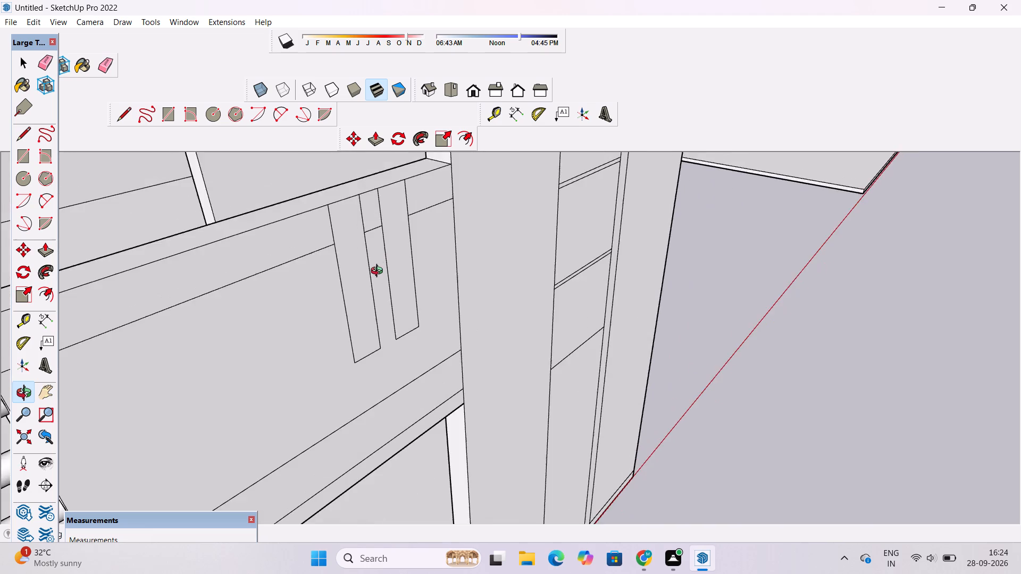
{"action": "left_click_drag", "start_coordinate": [368, 282], "coordinate": [413, 252]}
{"action": "left_click_drag", "start_coordinate": [408, 252], "coordinate": [401, 263], "text": "shift"}
Push/Pull both narrow vertical strips on the terrace wall outward by 8".
{"action": "key", "text": "space"}
{"action": "type", "text": "p"}
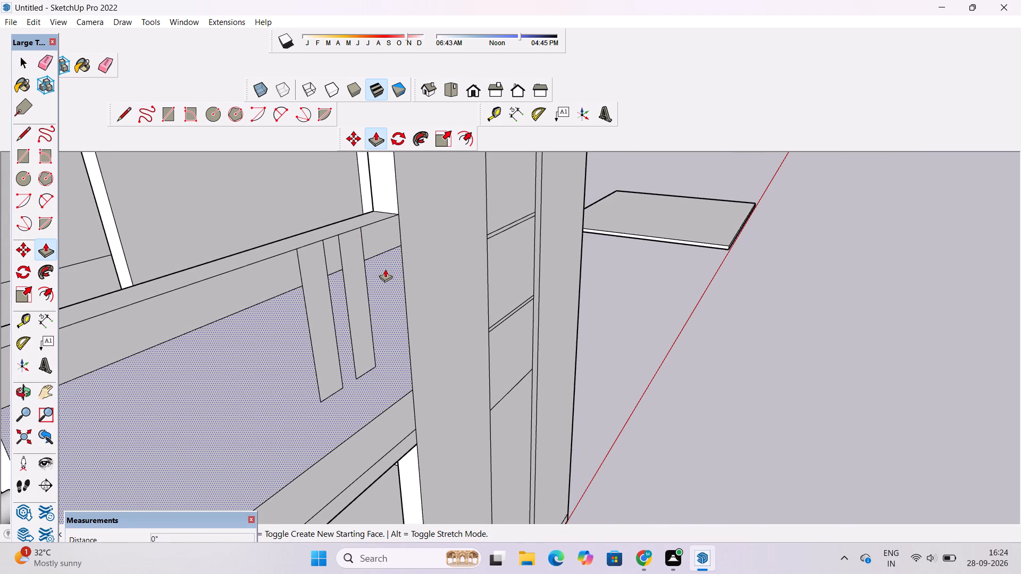
{"action": "left_click", "coordinate": [317, 274]}
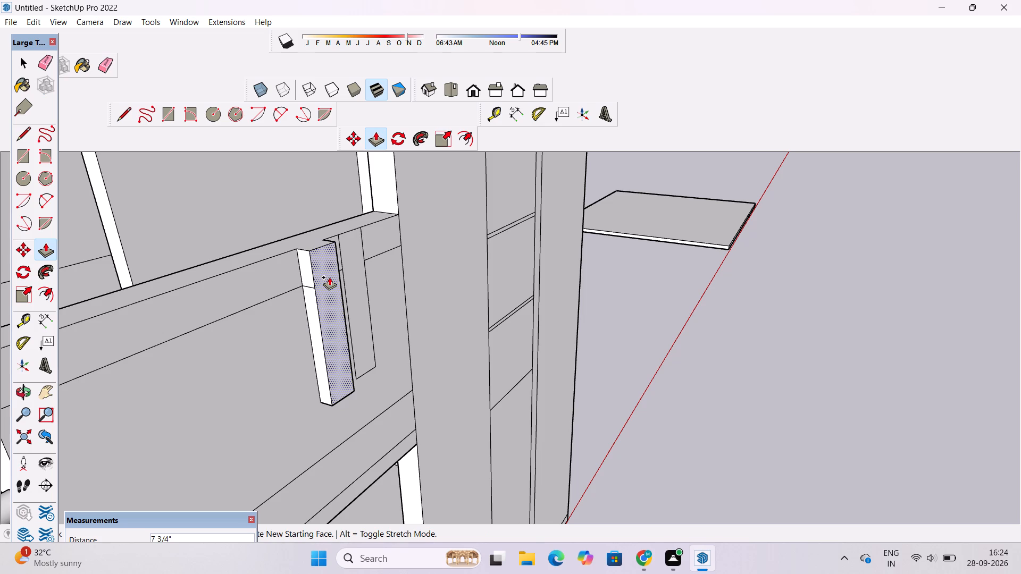
{"action": "type", "text": "8\""}
{"action": "key", "text": "Return"}
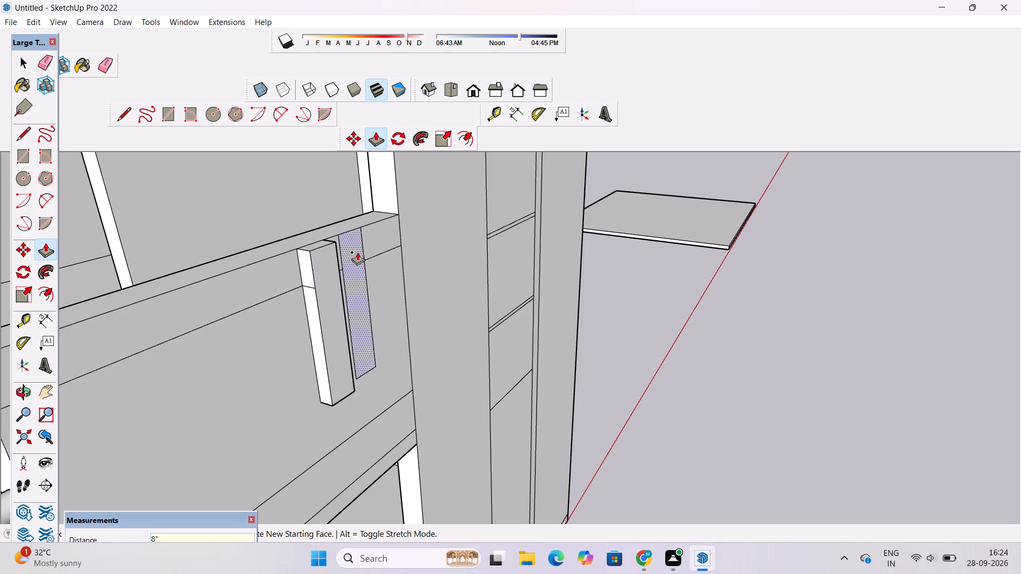
{"action": "left_click", "coordinate": [357, 252]}
{"action": "left_click", "coordinate": [330, 283]}
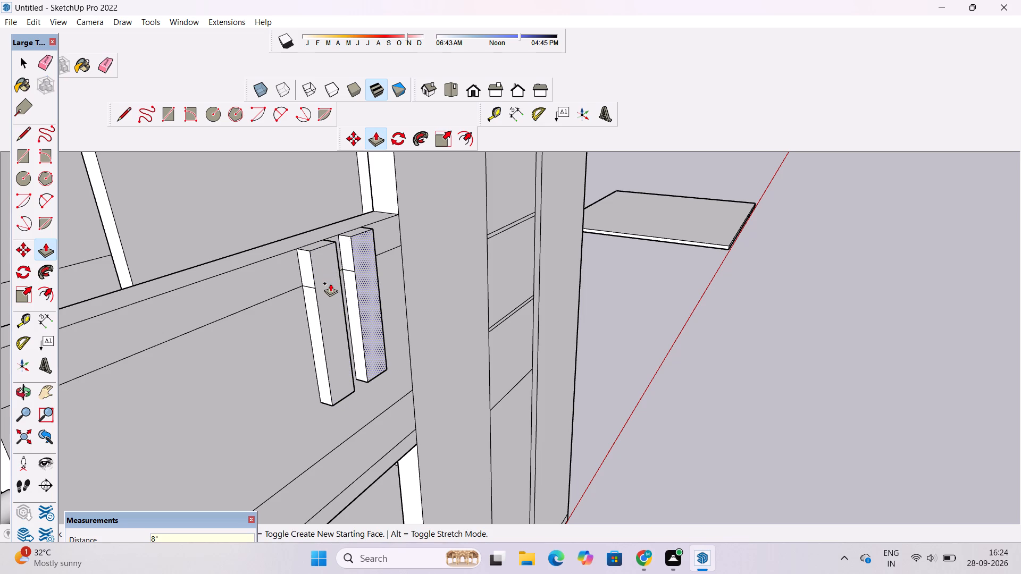
Erase the horizontal seam lines on the railing-facing side faces of the two projecting strips.
{"action": "key", "text": "e"}
{"action": "scroll", "coordinate": [331, 283], "scroll_direction": "up", "scroll_amount": 14}
{"action": "left_click_drag", "start_coordinate": [390, 243], "coordinate": [391, 247]}
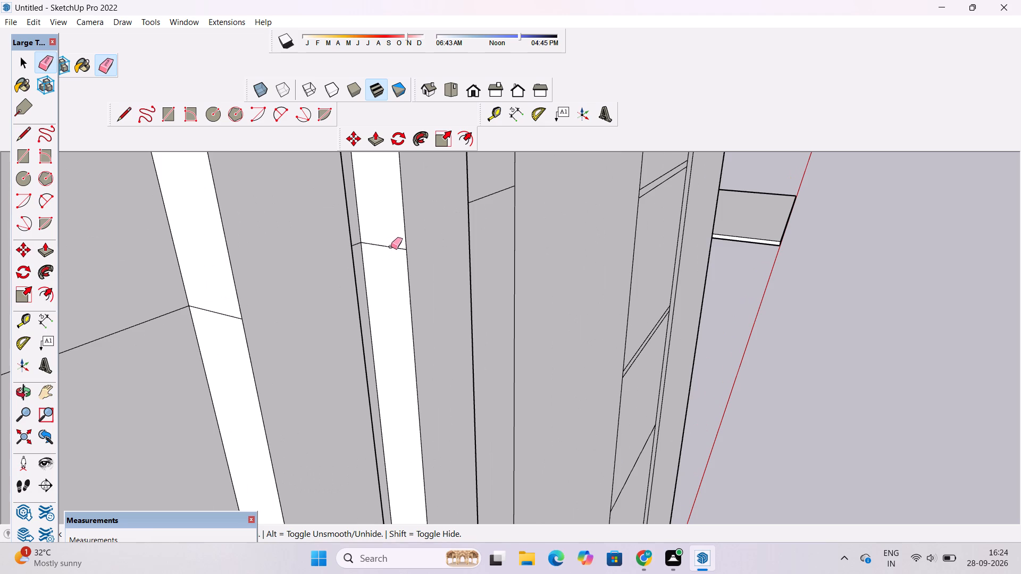
{"action": "left_click_drag", "start_coordinate": [391, 247], "coordinate": [391, 249]}
{"action": "left_click_drag", "start_coordinate": [223, 304], "coordinate": [223, 317]}
Erase the horizontal seam lines on the tall-block-facing side faces of the two projecting strips.
{"action": "key", "text": "o"}
{"action": "scroll", "coordinate": [223, 317], "scroll_direction": "down", "scroll_amount": 5}
{"action": "left_click_drag", "start_coordinate": [433, 302], "coordinate": [58, 316]}
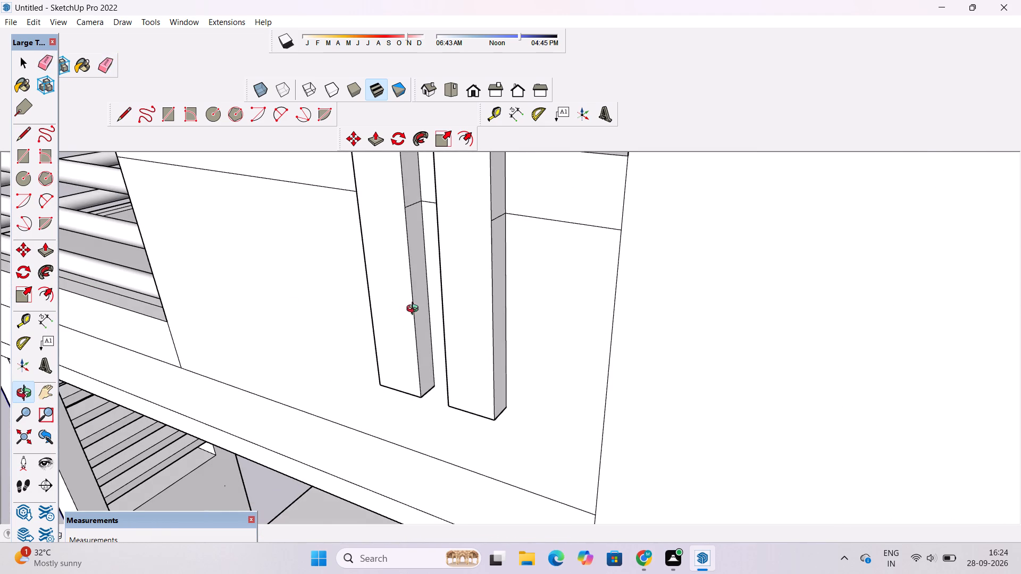
{"action": "key", "text": "e"}
{"action": "scroll", "coordinate": [474, 288], "scroll_direction": "up", "scroll_amount": 4}
{"action": "left_click", "coordinate": [514, 176]}
{"action": "scroll", "coordinate": [414, 353], "scroll_direction": "down", "scroll_amount": 6}
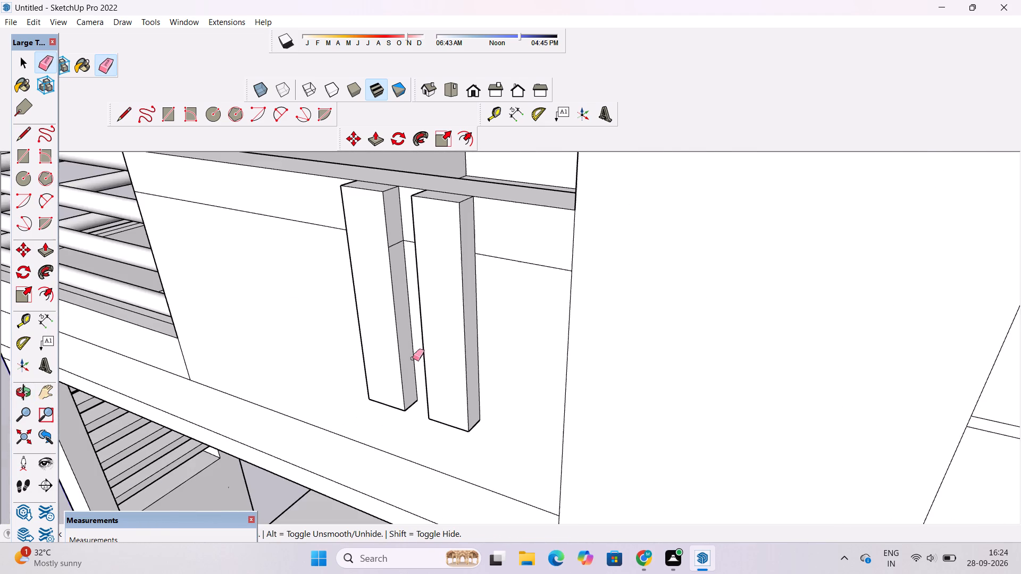
{"action": "scroll", "coordinate": [400, 181], "scroll_direction": "up", "scroll_amount": 4}
{"action": "scroll", "coordinate": [401, 296], "scroll_direction": "down", "scroll_amount": 6}
{"action": "scroll", "coordinate": [395, 365], "scroll_direction": "up", "scroll_amount": 3}
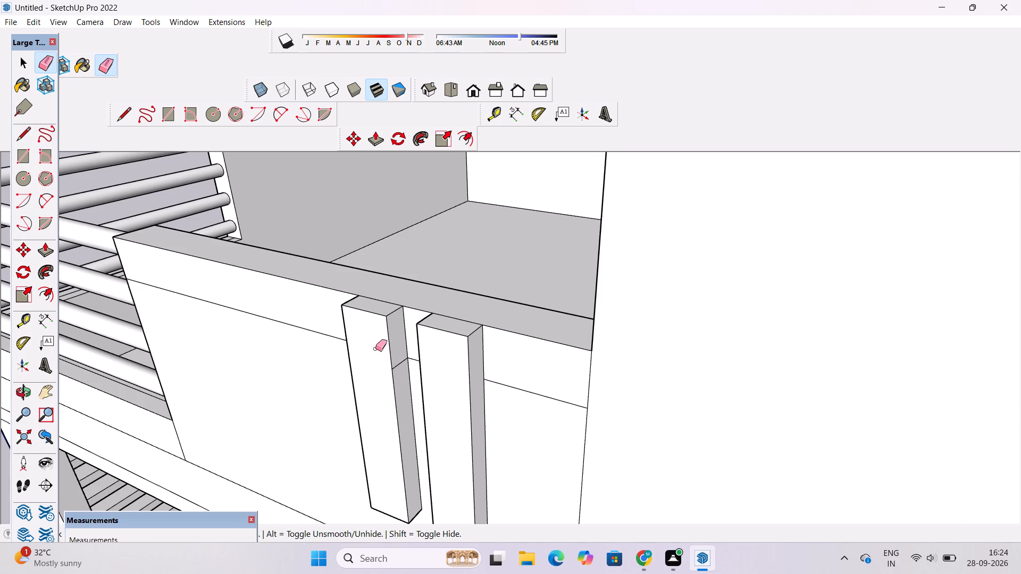
{"action": "scroll", "coordinate": [399, 381], "scroll_direction": "up", "scroll_amount": 8}
{"action": "left_click_drag", "start_coordinate": [405, 341], "coordinate": [405, 344]}
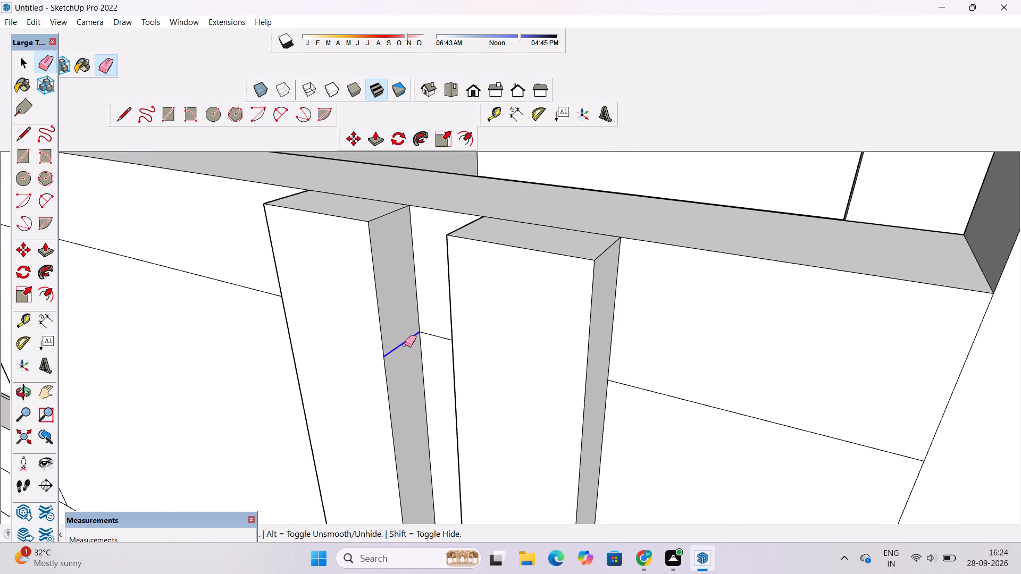
{"action": "left_click_drag", "start_coordinate": [405, 344], "coordinate": [405, 347]}
Examine the two projecting strips on the terrace wall, and the whole house from the front and the tall block's side.
{"action": "key", "text": "o"}
{"action": "scroll", "coordinate": [403, 350], "scroll_direction": "down", "scroll_amount": 10}
{"action": "left_click_drag", "start_coordinate": [403, 375], "coordinate": [419, 370]}
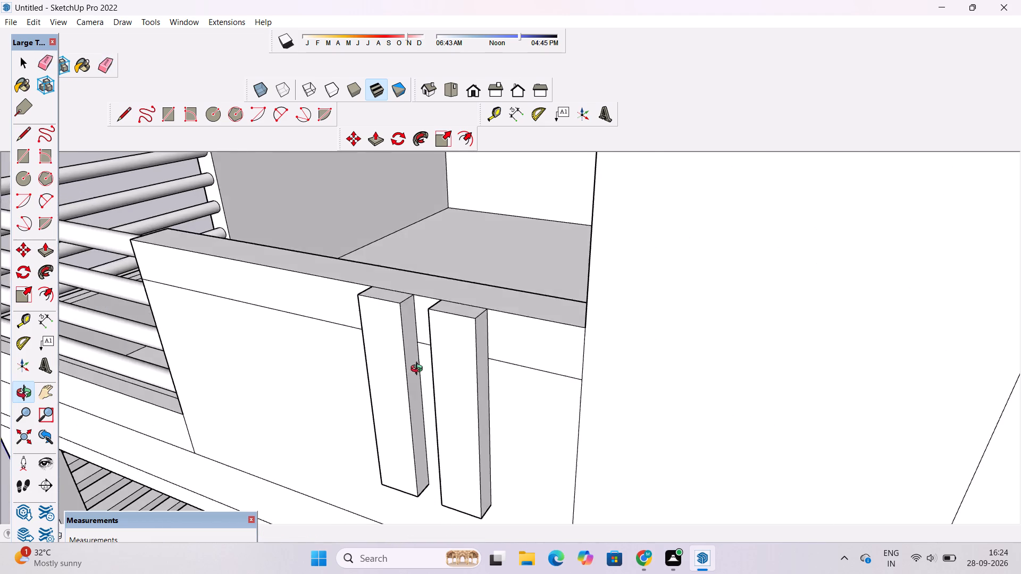
{"action": "left_click_drag", "start_coordinate": [419, 370], "coordinate": [468, 350]}
{"action": "scroll", "coordinate": [457, 357], "scroll_direction": "down", "scroll_amount": 4}
{"action": "left_click_drag", "start_coordinate": [413, 375], "coordinate": [488, 355]}
{"action": "scroll", "coordinate": [482, 357], "scroll_direction": "down", "scroll_amount": 4}
{"action": "left_click_drag", "start_coordinate": [475, 368], "coordinate": [474, 340], "text": "shift"}
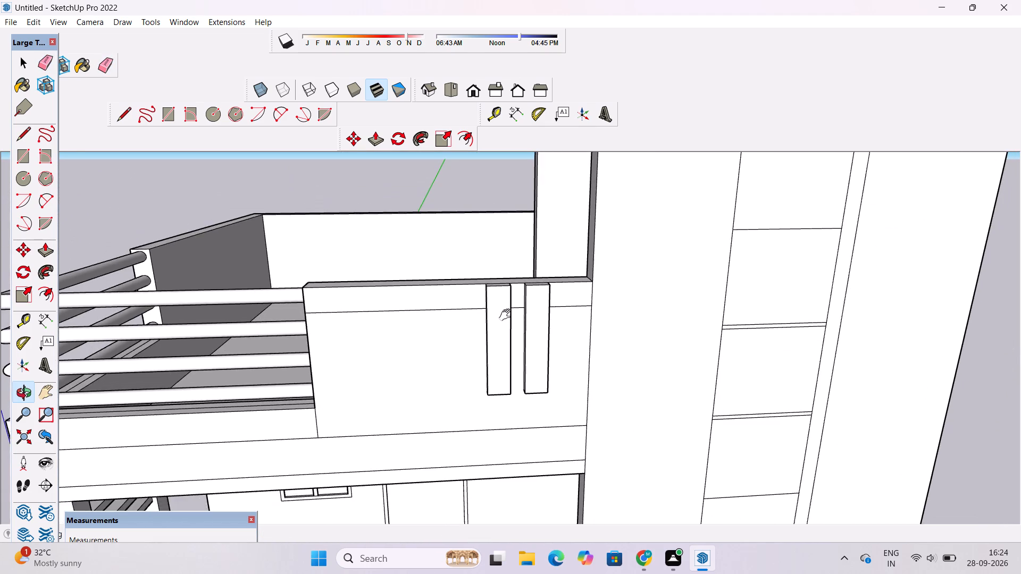
{"action": "scroll", "coordinate": [516, 312], "scroll_direction": "up", "scroll_amount": 4}
{"action": "left_click_drag", "start_coordinate": [528, 312], "coordinate": [456, 320], "text": "shift"}
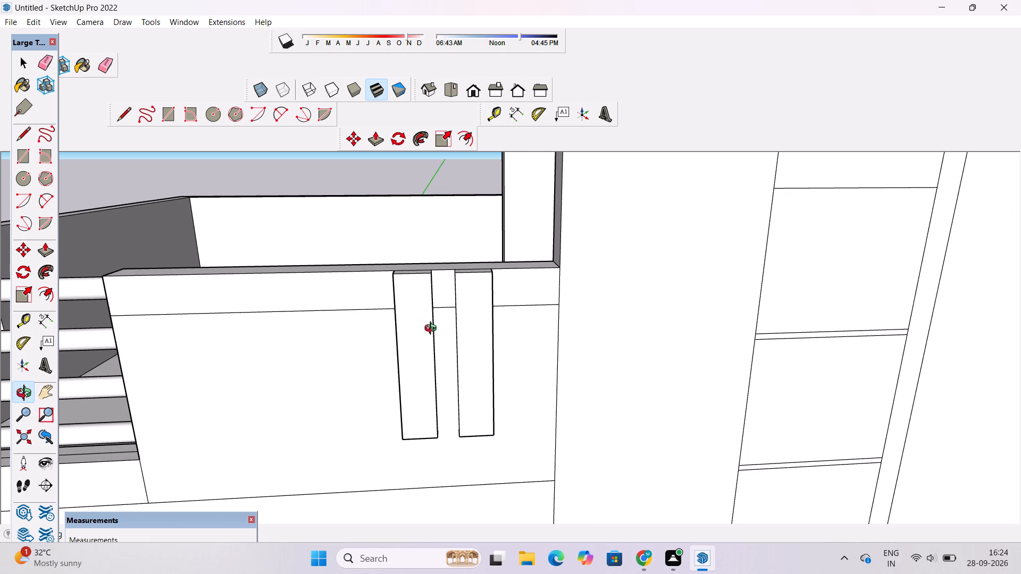
{"action": "scroll", "coordinate": [429, 335], "scroll_direction": "down", "scroll_amount": 4}
{"action": "scroll", "coordinate": [453, 343], "scroll_direction": "up", "scroll_amount": 3}
{"action": "scroll", "coordinate": [453, 342], "scroll_direction": "down", "scroll_amount": 4}
{"action": "left_click_drag", "start_coordinate": [371, 289], "coordinate": [342, 274], "text": "shift"}
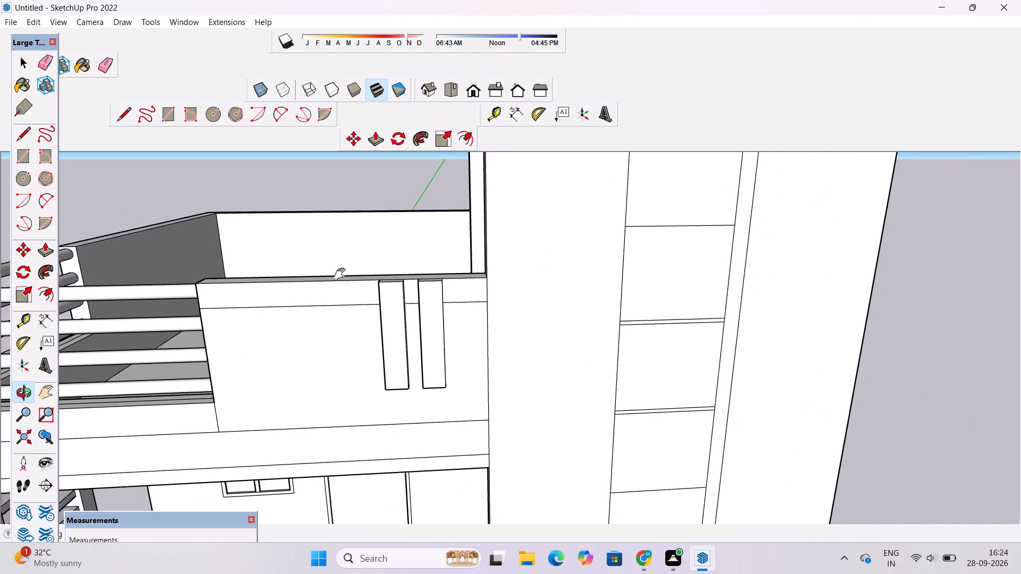
{"action": "left_click_drag", "start_coordinate": [344, 283], "coordinate": [390, 299]}
{"action": "scroll", "coordinate": [390, 299], "scroll_direction": "down", "scroll_amount": 5}
{"action": "left_click_drag", "start_coordinate": [406, 342], "coordinate": [413, 297], "text": "shift"}
{"action": "left_click_drag", "start_coordinate": [417, 300], "coordinate": [428, 313]}
{"action": "left_click_drag", "start_coordinate": [428, 316], "coordinate": [437, 302], "text": "shift"}
{"action": "scroll", "coordinate": [432, 301], "scroll_direction": "down", "scroll_amount": 2}
{"action": "scroll", "coordinate": [428, 304], "scroll_direction": "up", "scroll_amount": 1}
{"action": "left_click_drag", "start_coordinate": [425, 304], "coordinate": [430, 305]}
{"action": "scroll", "coordinate": [432, 301], "scroll_direction": "down", "scroll_amount": 4}
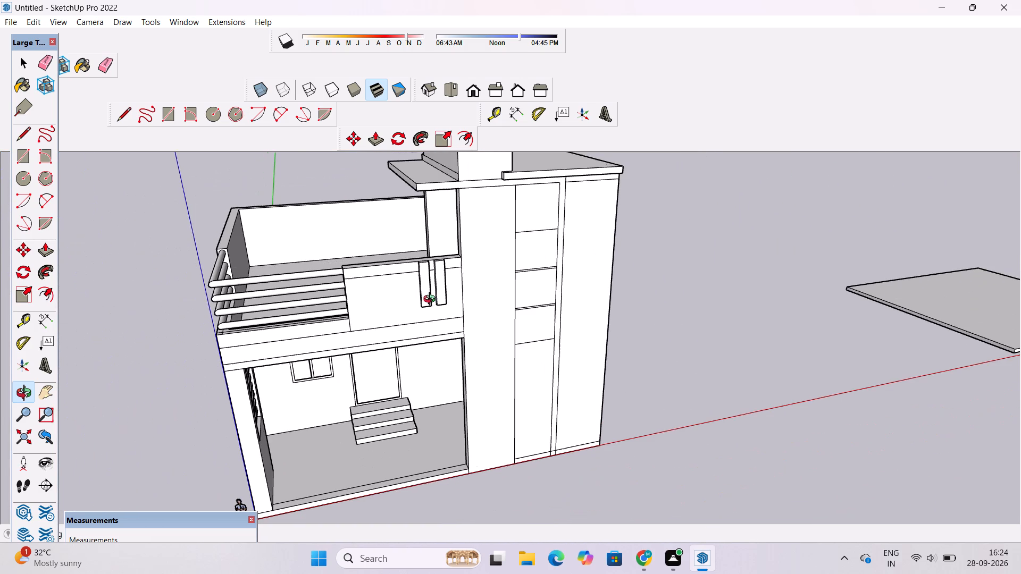
{"action": "left_click_drag", "start_coordinate": [432, 309], "coordinate": [421, 258], "text": "shift"}
{"action": "scroll", "coordinate": [419, 257], "scroll_direction": "down", "scroll_amount": 5}
{"action": "left_click_drag", "start_coordinate": [431, 306], "coordinate": [409, 242]}
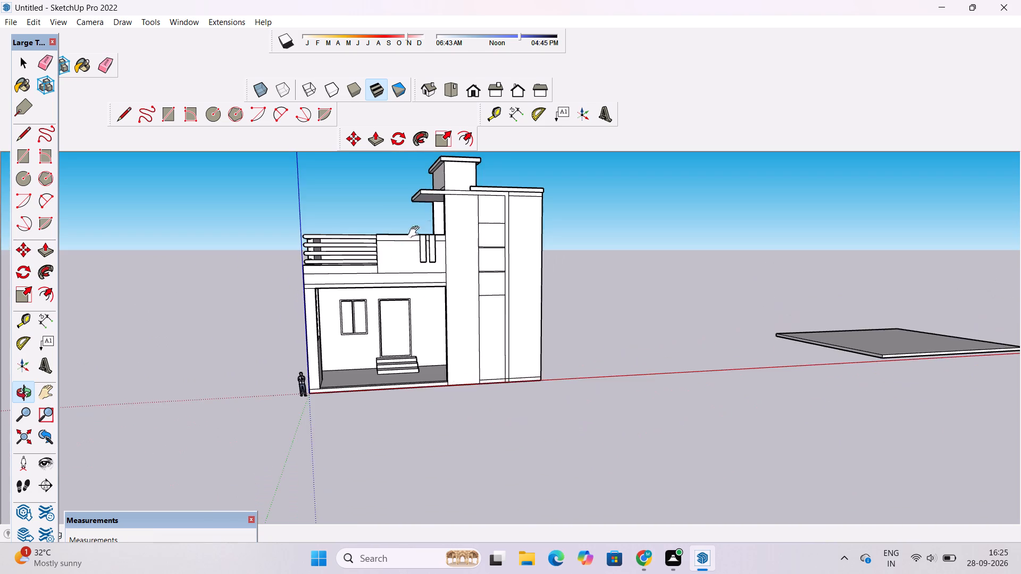
{"action": "left_click_drag", "start_coordinate": [448, 219], "coordinate": [367, 276], "text": "shift"}
{"action": "scroll", "coordinate": [443, 241], "scroll_direction": "up", "scroll_amount": 1}
{"action": "scroll", "coordinate": [440, 238], "scroll_direction": "down", "scroll_amount": 3, "text": "shift"}
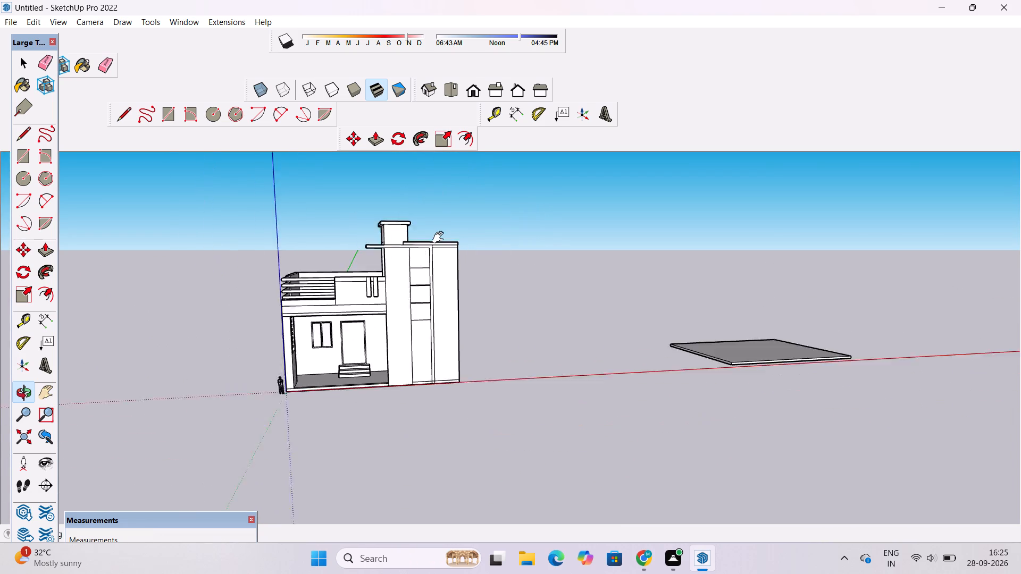
{"action": "scroll", "coordinate": [440, 238], "scroll_direction": "down", "scroll_amount": 3, "text": "shift"}
{"action": "left_click_drag", "start_coordinate": [425, 292], "coordinate": [375, 286], "text": "shift"}
{"action": "left_click_drag", "start_coordinate": [359, 318], "coordinate": [315, 338]}
{"action": "scroll", "coordinate": [364, 301], "scroll_direction": "up", "scroll_amount": 3}
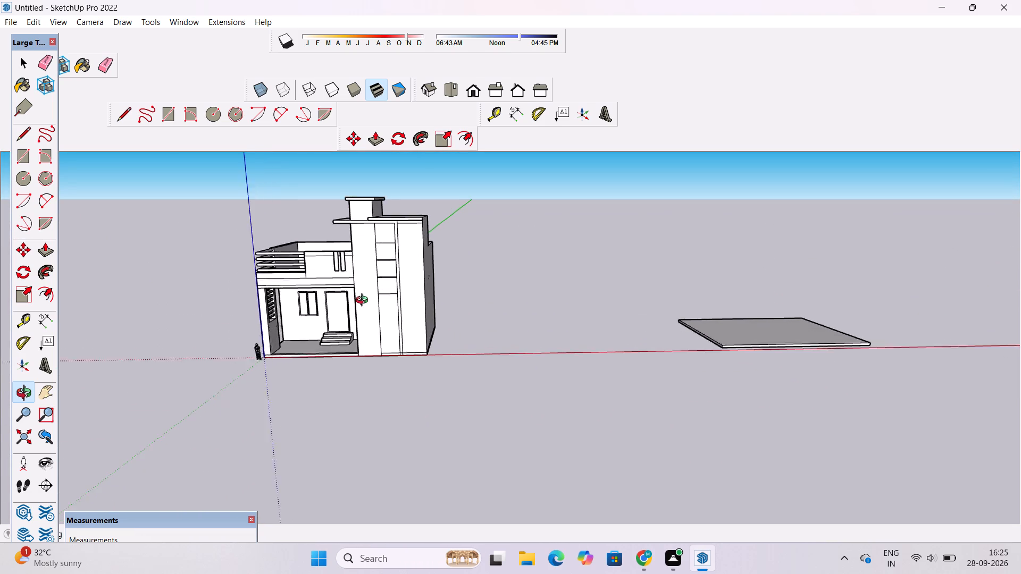
{"action": "scroll", "coordinate": [364, 301], "scroll_direction": "up", "scroll_amount": 2}
{"action": "left_click", "coordinate": [375, 273], "text": "shift"}
{"action": "scroll", "coordinate": [372, 275], "scroll_direction": "down", "scroll_amount": 3}
{"action": "scroll", "coordinate": [405, 227], "scroll_direction": "up", "scroll_amount": 2}
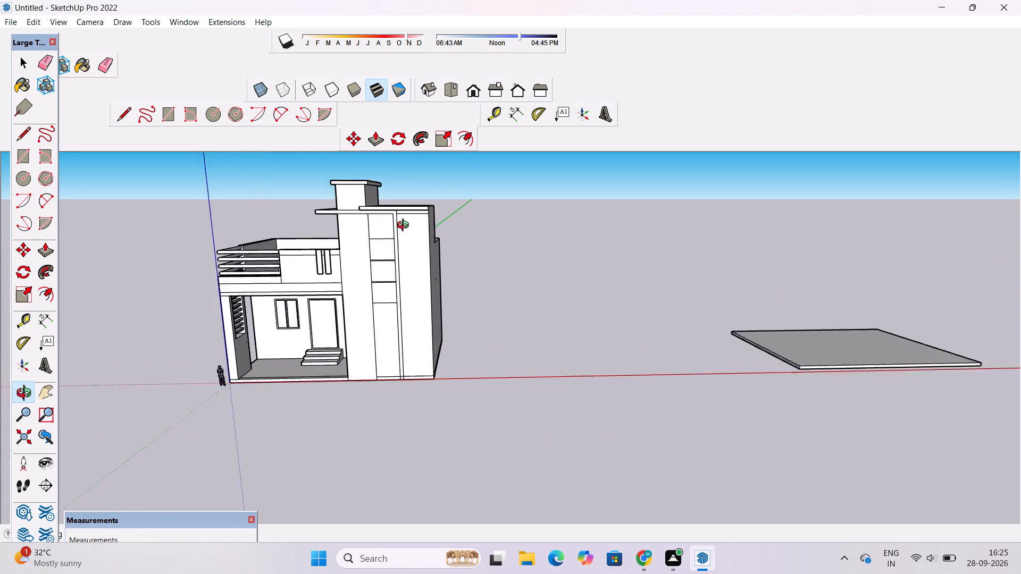
Examine the tall block's roof edge, the canopy's underside and the panel frame from the front and below.
{"action": "scroll", "coordinate": [405, 226], "scroll_direction": "up", "scroll_amount": 13}
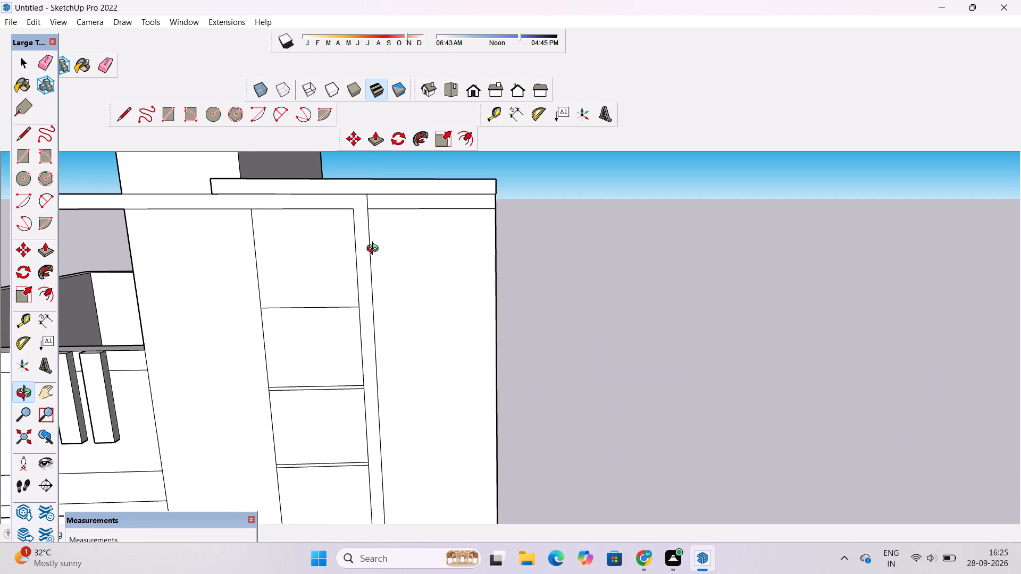
{"action": "left_click_drag", "start_coordinate": [367, 257], "coordinate": [375, 230]}
{"action": "left_click_drag", "start_coordinate": [372, 234], "coordinate": [361, 249], "text": "shift"}
{"action": "scroll", "coordinate": [360, 250], "scroll_direction": "down", "scroll_amount": 3, "text": "shift"}
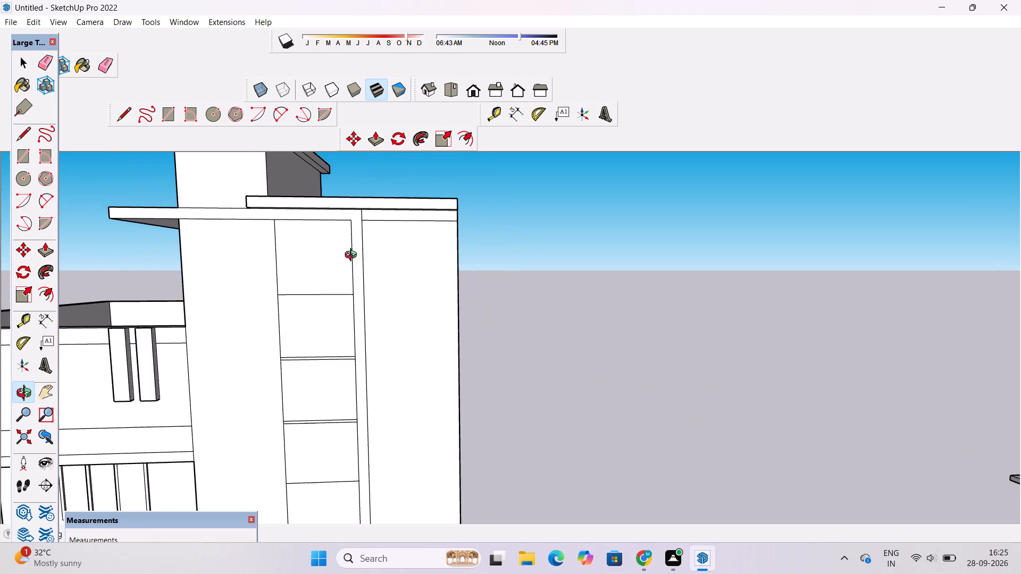
{"action": "left_click_drag", "start_coordinate": [213, 238], "coordinate": [205, 184]}
{"action": "left_click_drag", "start_coordinate": [200, 197], "coordinate": [492, 288], "text": "shift"}
{"action": "scroll", "coordinate": [489, 306], "scroll_direction": "up", "scroll_amount": 2}
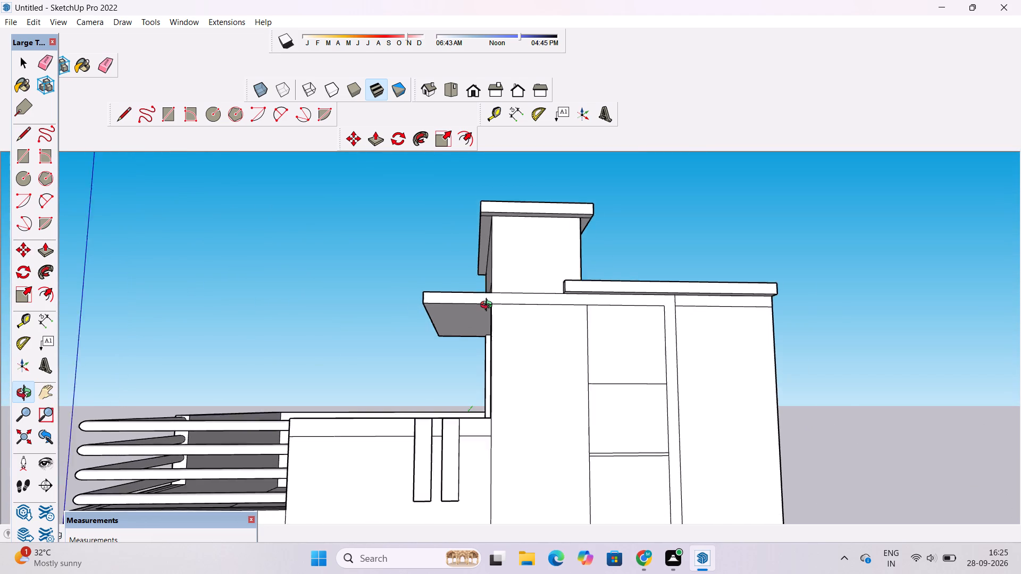
{"action": "scroll", "coordinate": [489, 306], "scroll_direction": "up", "scroll_amount": 5}
{"action": "left_click_drag", "start_coordinate": [484, 310], "coordinate": [482, 264]}
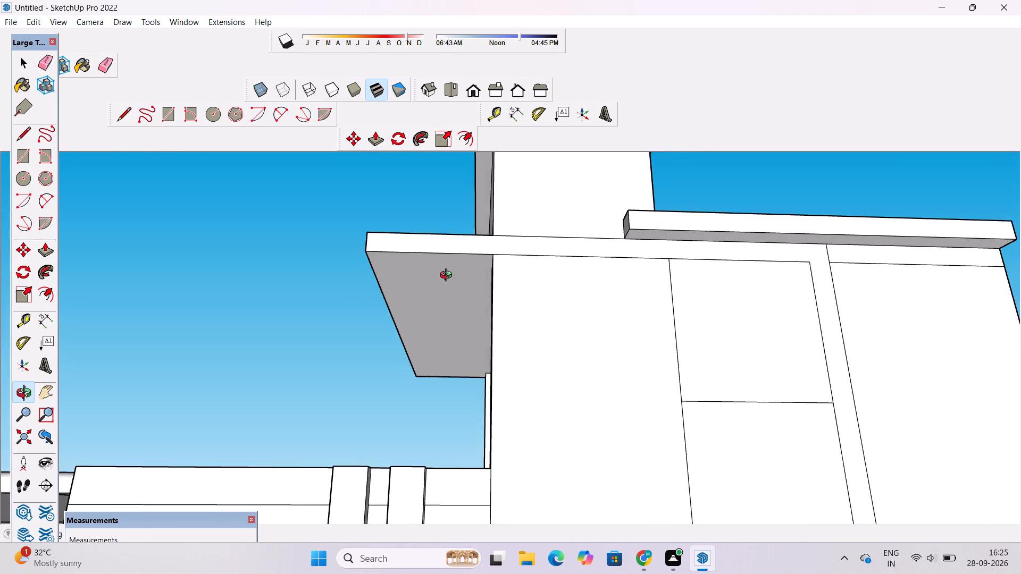
{"action": "scroll", "coordinate": [448, 277], "scroll_direction": "up", "scroll_amount": 3}
{"action": "scroll", "coordinate": [448, 277], "scroll_direction": "down", "scroll_amount": 5}
{"action": "left_click_drag", "start_coordinate": [448, 282], "coordinate": [450, 291]}
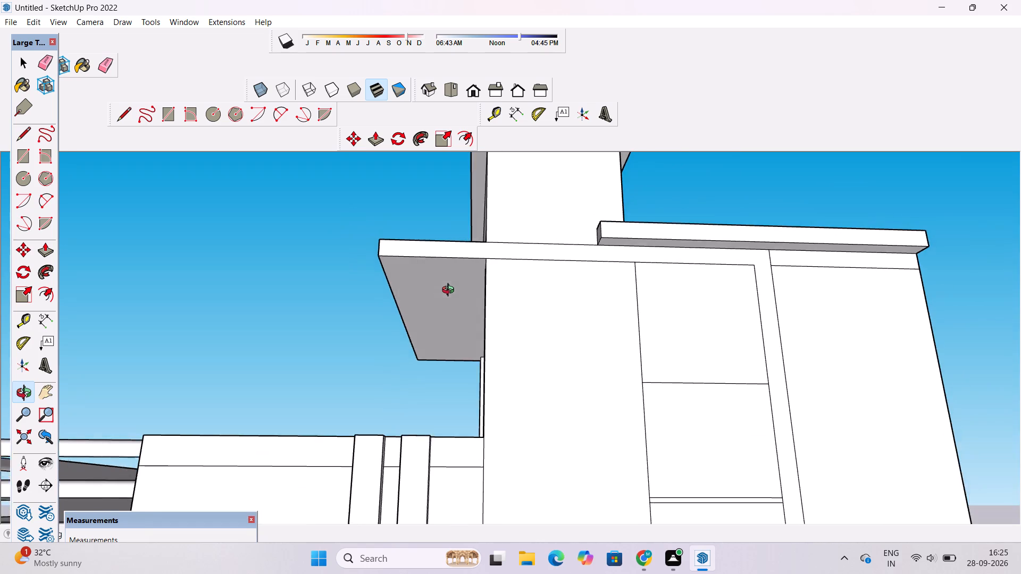
{"action": "left_click_drag", "start_coordinate": [450, 291], "coordinate": [458, 335]}
{"action": "left_click_drag", "start_coordinate": [453, 332], "coordinate": [411, 248], "text": "shift"}
{"action": "scroll", "coordinate": [408, 246], "scroll_direction": "down", "scroll_amount": 5}
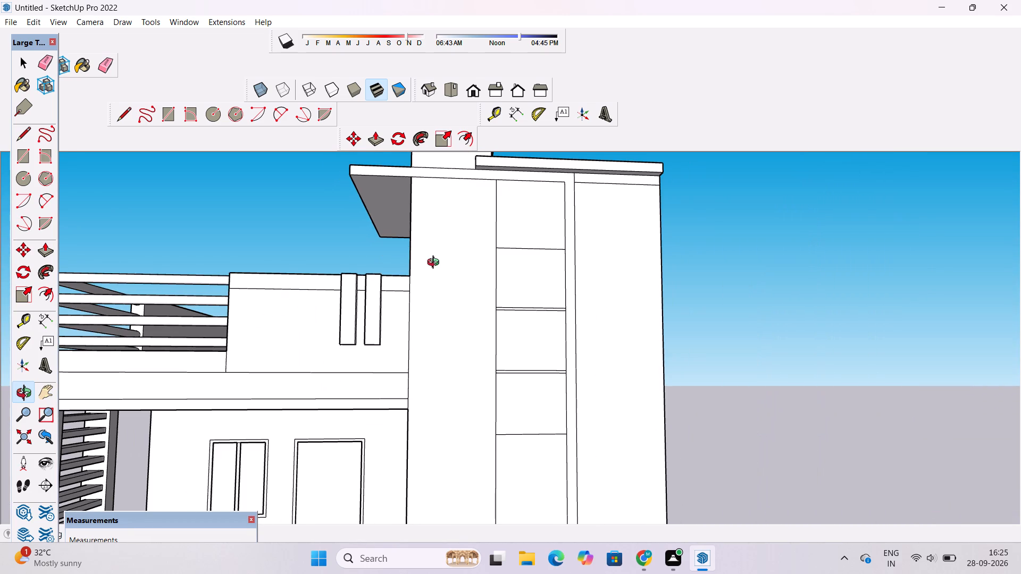
{"action": "scroll", "coordinate": [436, 290], "scroll_direction": "down", "scroll_amount": 2}
{"action": "left_click_drag", "start_coordinate": [446, 291], "coordinate": [482, 440]}
{"action": "scroll", "coordinate": [511, 323], "scroll_direction": "down", "scroll_amount": 4}
Push/Pull the frame face running along the canopy edge and down beside the tall block's panels outward by 1'.
{"action": "scroll", "coordinate": [497, 265], "scroll_direction": "up", "scroll_amount": 8}
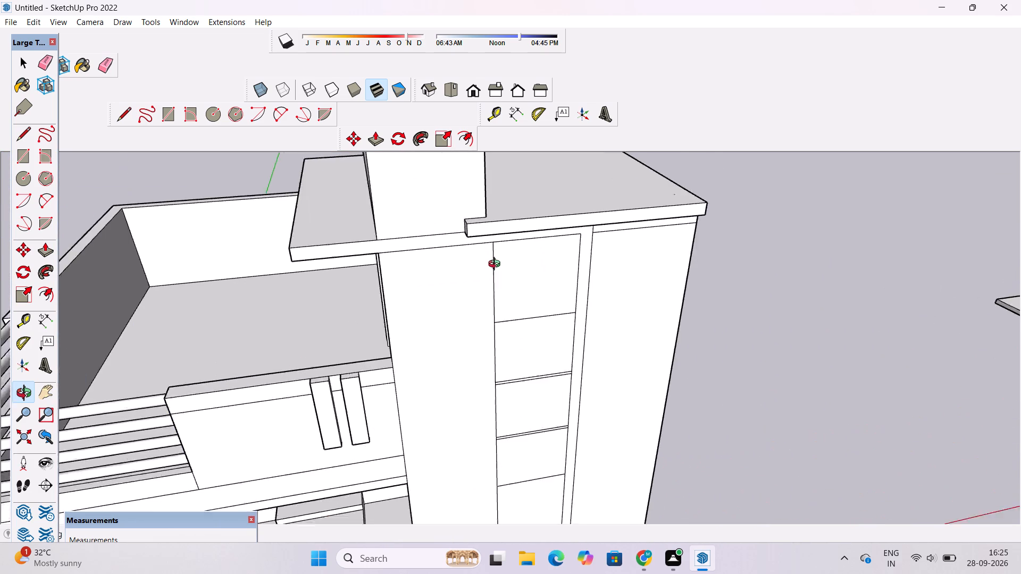
{"action": "scroll", "coordinate": [497, 265], "scroll_direction": "up", "scroll_amount": 2}
{"action": "left_click_drag", "start_coordinate": [506, 262], "coordinate": [564, 263]}
{"action": "scroll", "coordinate": [554, 256], "scroll_direction": "up", "scroll_amount": 2}
{"action": "left_click_drag", "start_coordinate": [548, 251], "coordinate": [451, 288], "text": "shift"}
{"action": "scroll", "coordinate": [423, 251], "scroll_direction": "up", "scroll_amount": 3}
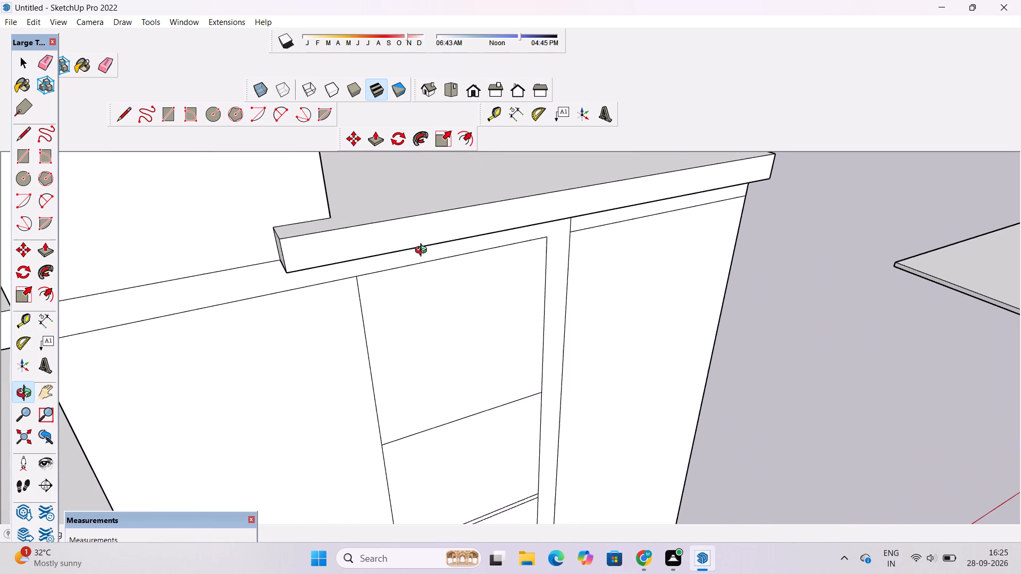
{"action": "scroll", "coordinate": [423, 251], "scroll_direction": "down", "scroll_amount": 4}
{"action": "left_click_drag", "start_coordinate": [368, 277], "coordinate": [356, 207]}
{"action": "left_click_drag", "start_coordinate": [327, 218], "coordinate": [458, 193]}
{"action": "scroll", "coordinate": [458, 193], "scroll_direction": "down", "scroll_amount": 7}
{"action": "left_click_drag", "start_coordinate": [508, 284], "coordinate": [435, 291]}
{"action": "left_click_drag", "start_coordinate": [435, 291], "coordinate": [431, 275], "text": "shift"}
{"action": "left_click_drag", "start_coordinate": [431, 273], "coordinate": [454, 298]}
{"action": "key", "text": "p"}
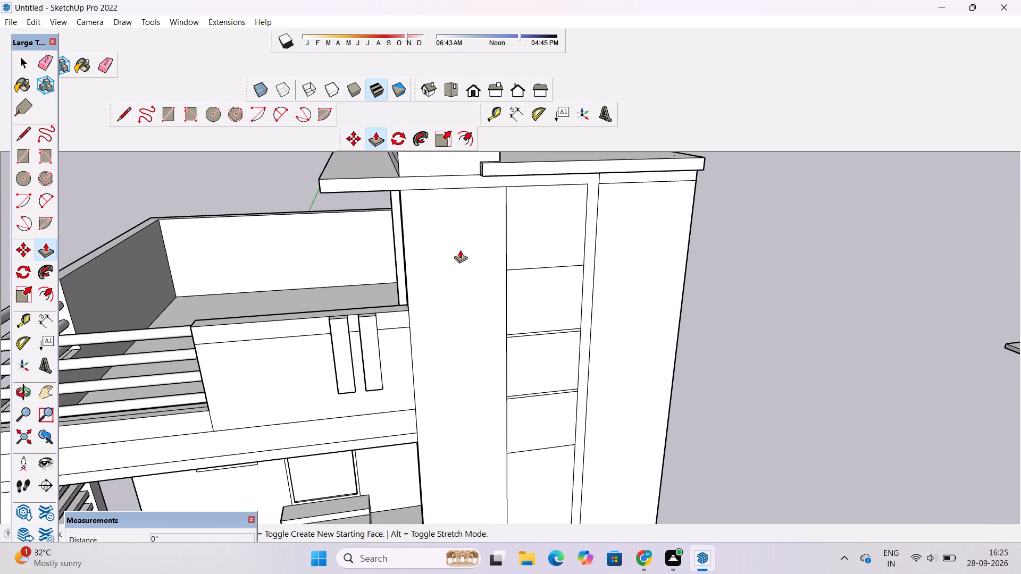
{"action": "left_click", "coordinate": [545, 179]}
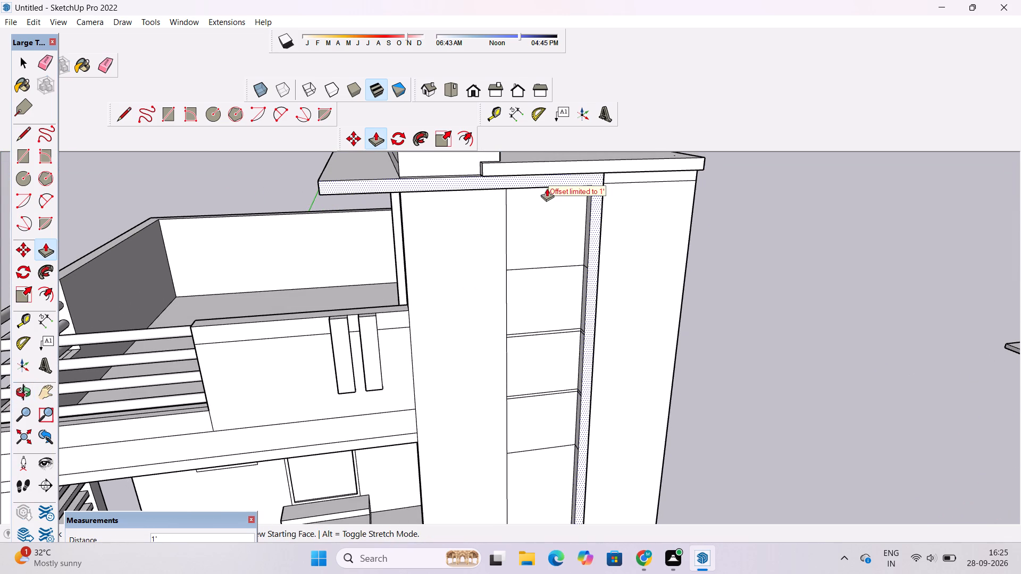
{"action": "scroll", "coordinate": [557, 196], "scroll_direction": "down", "scroll_amount": 2}
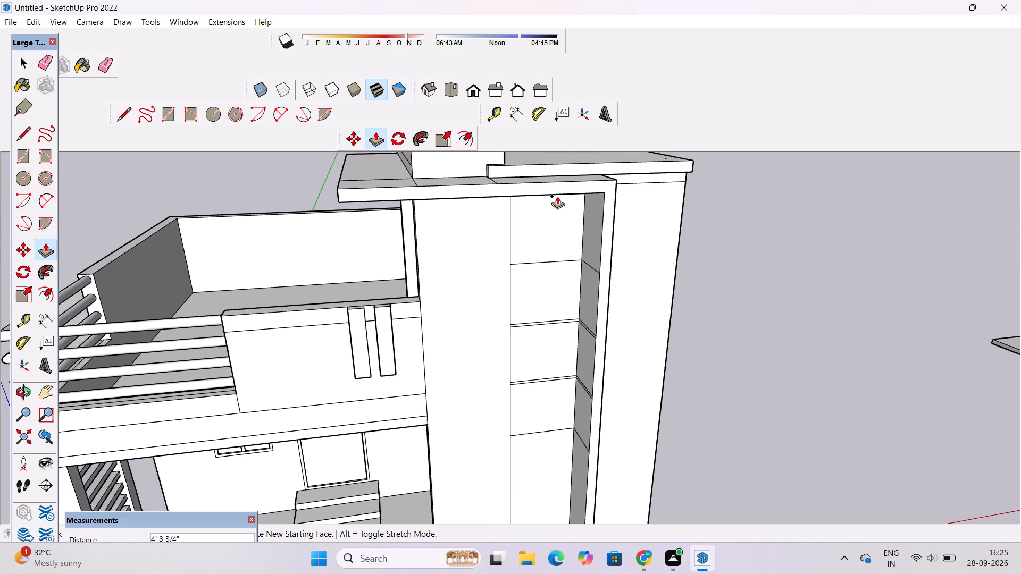
{"action": "scroll", "coordinate": [557, 196], "scroll_direction": "down", "scroll_amount": 3}
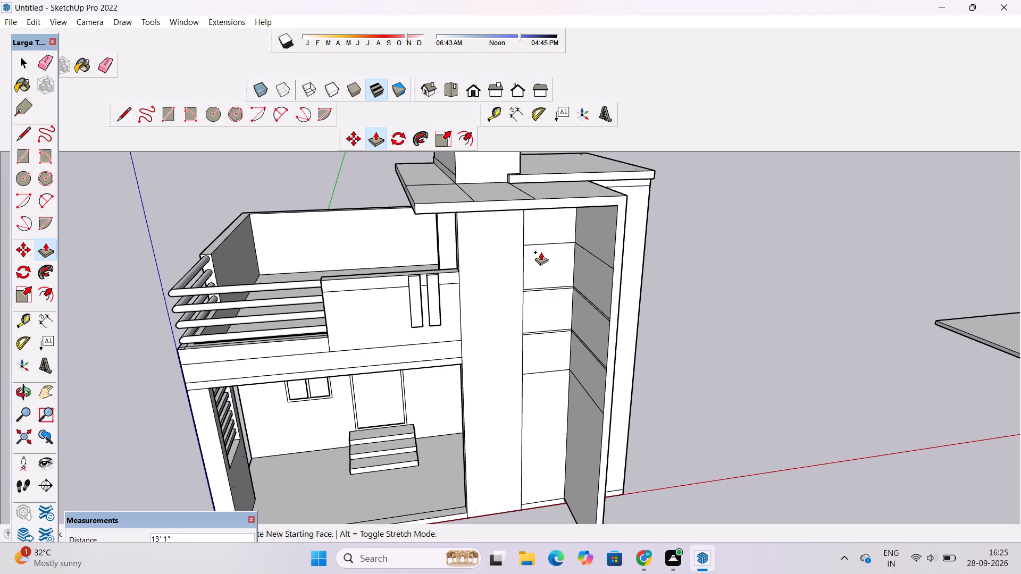
{"action": "type", "text": "1'"}
{"action": "key", "text": "Return"}
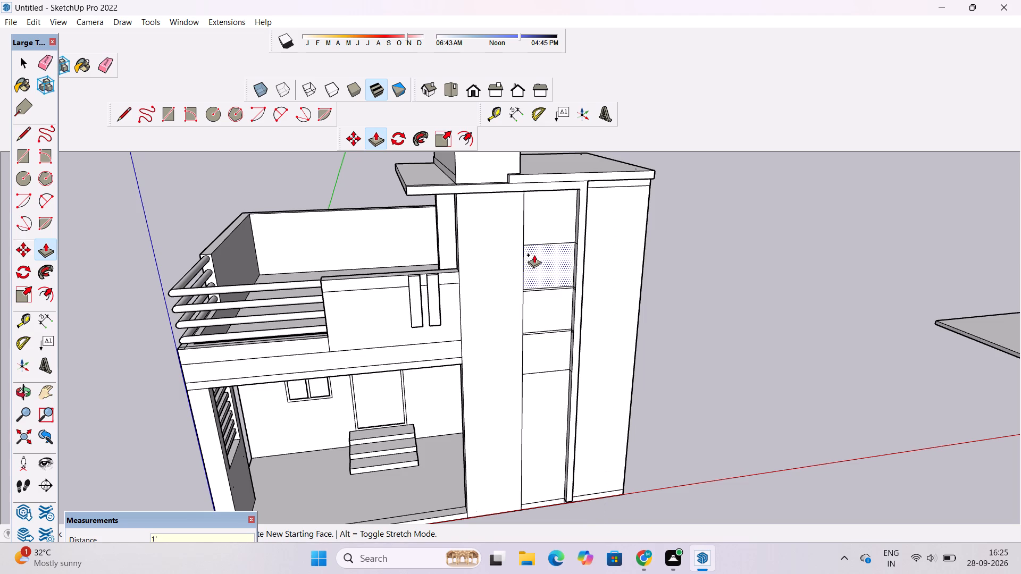
Push/Pull the front edge face of the tall block's roof slab outward by 6".
{"action": "key", "text": "o"}
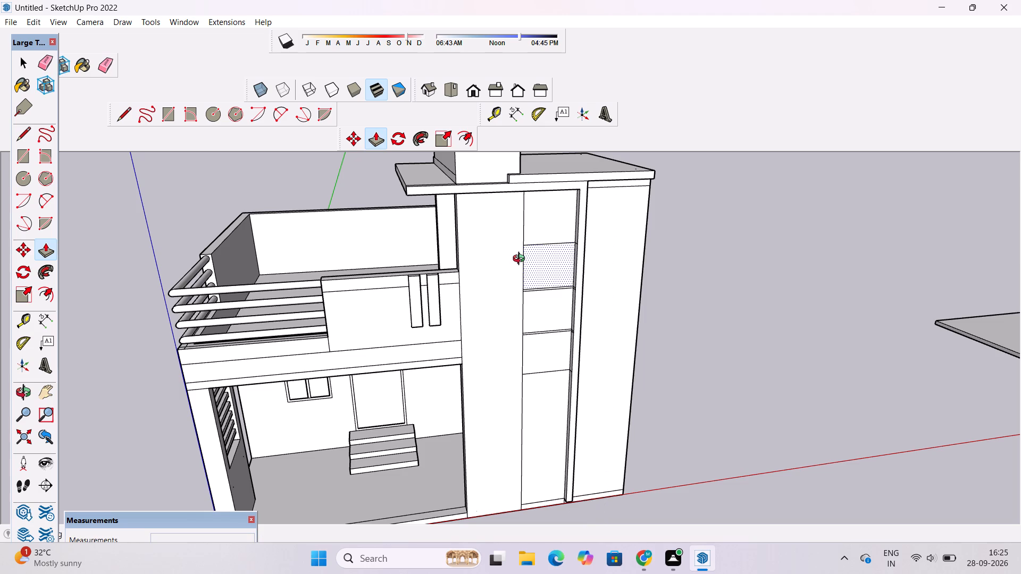
{"action": "left_click_drag", "start_coordinate": [550, 292], "coordinate": [552, 236]}
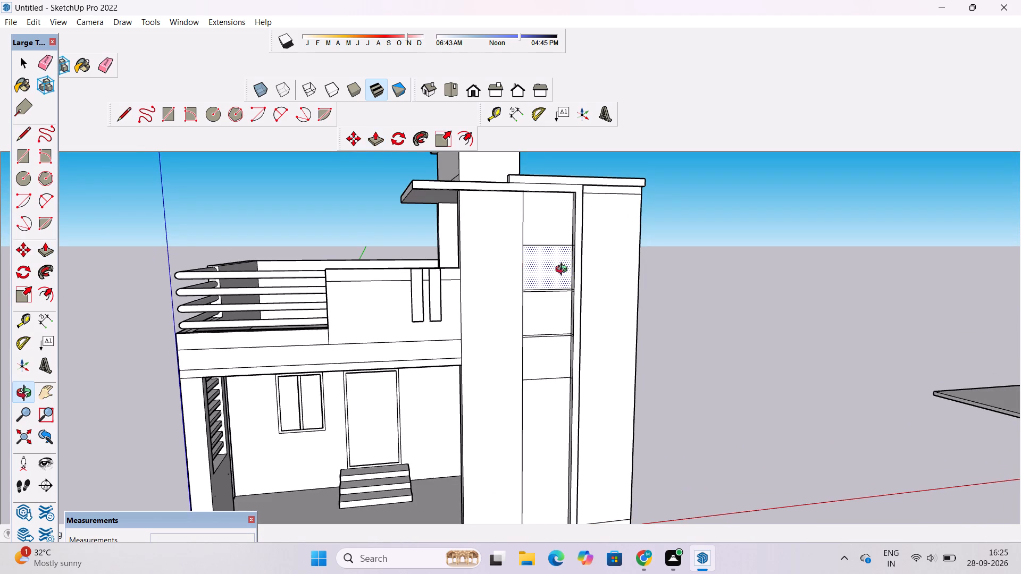
{"action": "left_click_drag", "start_coordinate": [567, 277], "coordinate": [522, 276], "text": "shift"}
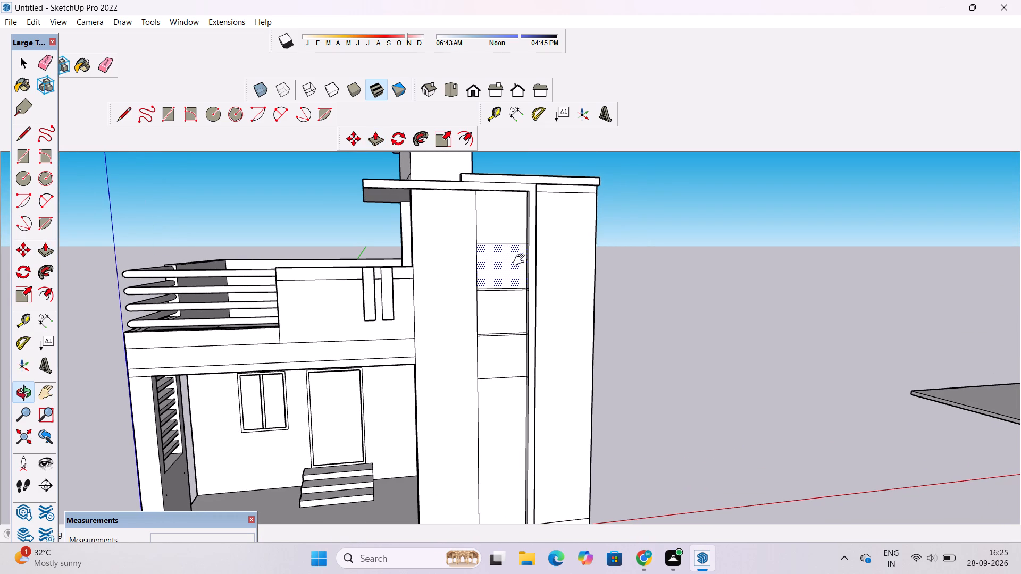
{"action": "left_click_drag", "start_coordinate": [511, 268], "coordinate": [463, 305], "text": "shift"}
{"action": "scroll", "coordinate": [518, 193], "scroll_direction": "up", "scroll_amount": 4, "text": "shift"}
{"action": "left_click_drag", "start_coordinate": [512, 221], "coordinate": [632, 276]}
{"action": "left_click_drag", "start_coordinate": [601, 280], "coordinate": [572, 238], "text": "shift"}
{"action": "left_click_drag", "start_coordinate": [492, 263], "coordinate": [547, 301]}
{"action": "scroll", "coordinate": [459, 257], "scroll_direction": "up", "scroll_amount": 4}
{"action": "left_click", "coordinate": [449, 251], "text": "shift"}
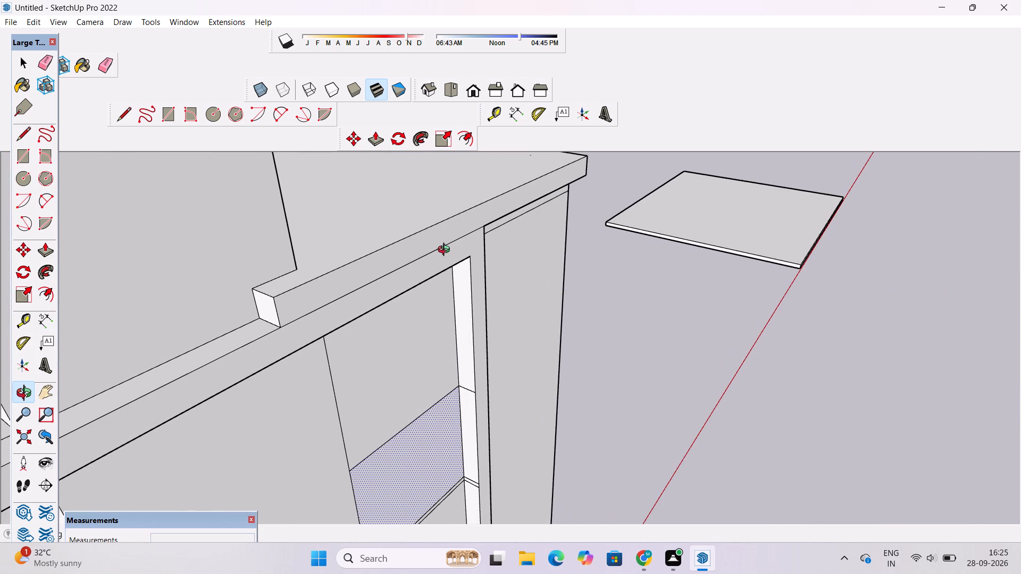
{"action": "key", "text": "p"}
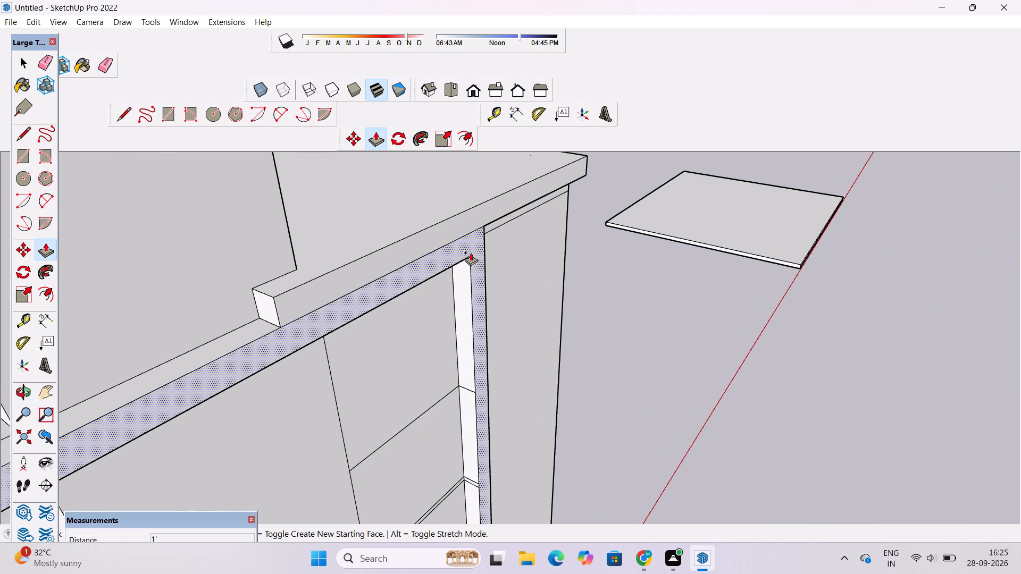
{"action": "left_click", "coordinate": [447, 237]}
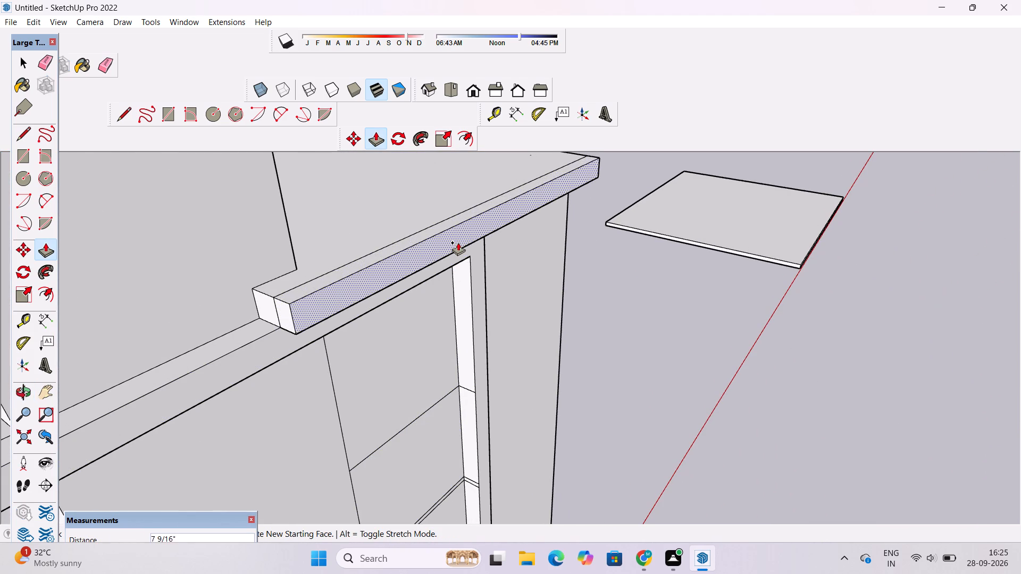
{"action": "type", "text": "6\""}
{"action": "key", "text": "Return"}
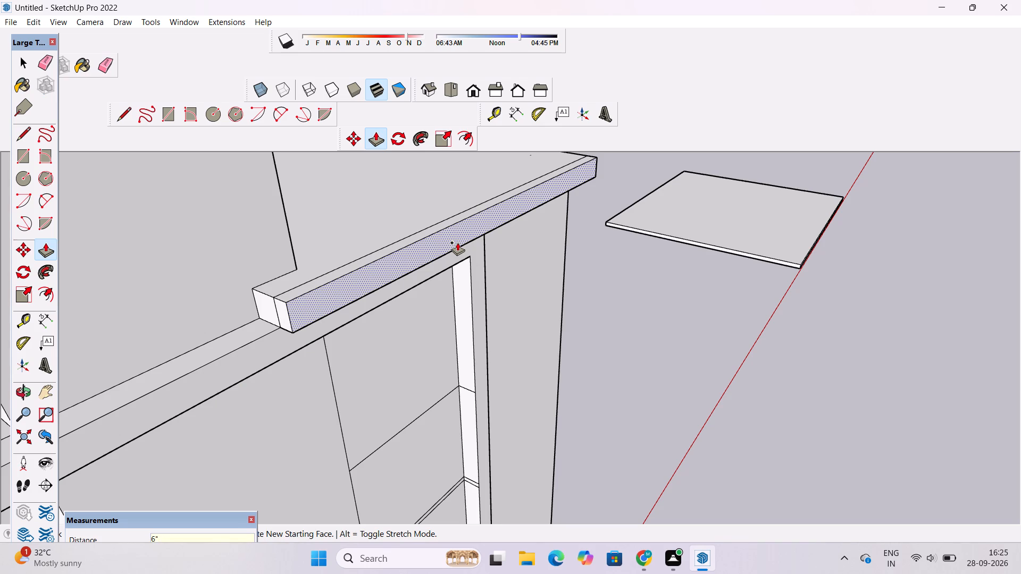
Erase the seam lines on the canopy-side end face and top face of the tall block's extended roof edge.
{"action": "key", "text": "o"}
{"action": "scroll", "coordinate": [407, 244], "scroll_direction": "down", "scroll_amount": 6}
{"action": "left_click_drag", "start_coordinate": [424, 252], "coordinate": [374, 293]}
{"action": "left_click_drag", "start_coordinate": [348, 302], "coordinate": [425, 269]}
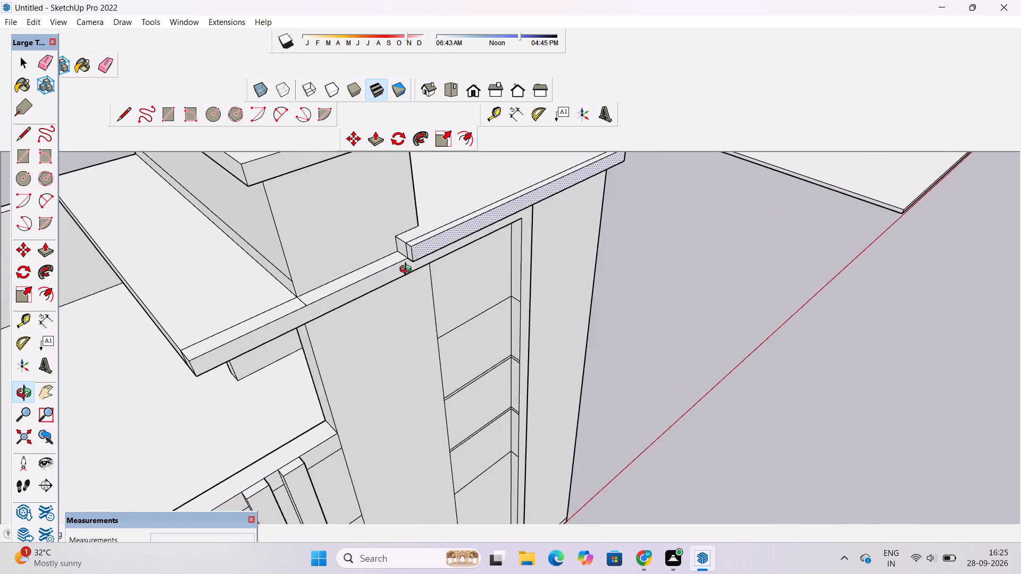
{"action": "scroll", "coordinate": [407, 271], "scroll_direction": "up", "scroll_amount": 4}
{"action": "left_click_drag", "start_coordinate": [406, 268], "coordinate": [457, 235]}
{"action": "left_click_drag", "start_coordinate": [459, 233], "coordinate": [439, 257], "text": "shift"}
{"action": "scroll", "coordinate": [421, 265], "scroll_direction": "up", "scroll_amount": 2}
{"action": "key", "text": "e"}
{"action": "scroll", "coordinate": [395, 262], "scroll_direction": "up", "scroll_amount": 5}
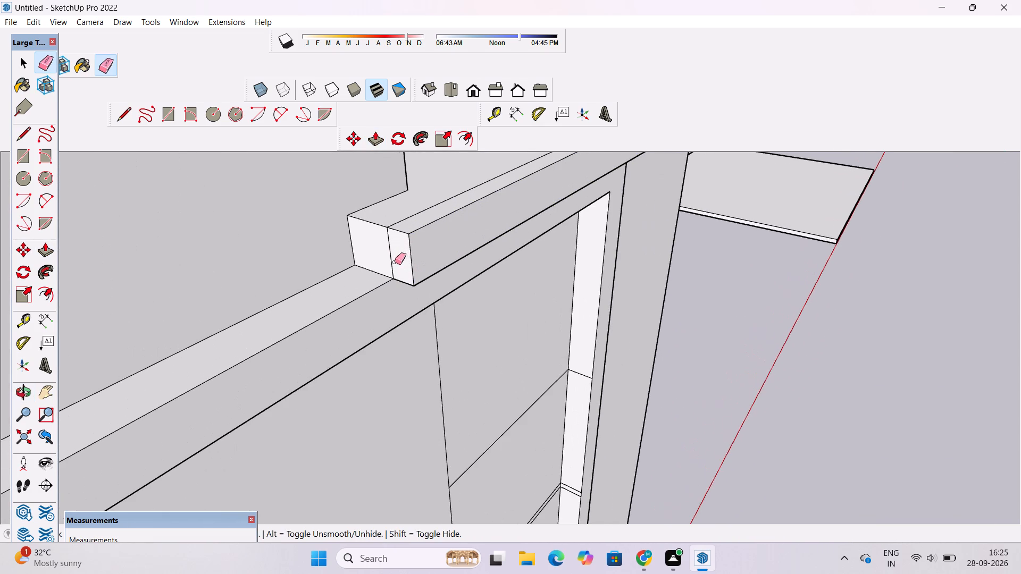
{"action": "left_click_drag", "start_coordinate": [394, 255], "coordinate": [388, 259]}
{"action": "left_click_drag", "start_coordinate": [443, 187], "coordinate": [443, 199]}
{"action": "left_click_drag", "start_coordinate": [443, 199], "coordinate": [438, 207]}
Erase the vertical seam lines where the roof edge's outer end meets the tall block's side wall.
{"action": "scroll", "coordinate": [277, 281], "scroll_direction": "down", "scroll_amount": 13}
{"action": "scroll", "coordinate": [417, 257], "scroll_direction": "down", "scroll_amount": 6}
{"action": "key", "text": "o"}
{"action": "left_click_drag", "start_coordinate": [554, 231], "coordinate": [459, 244]}
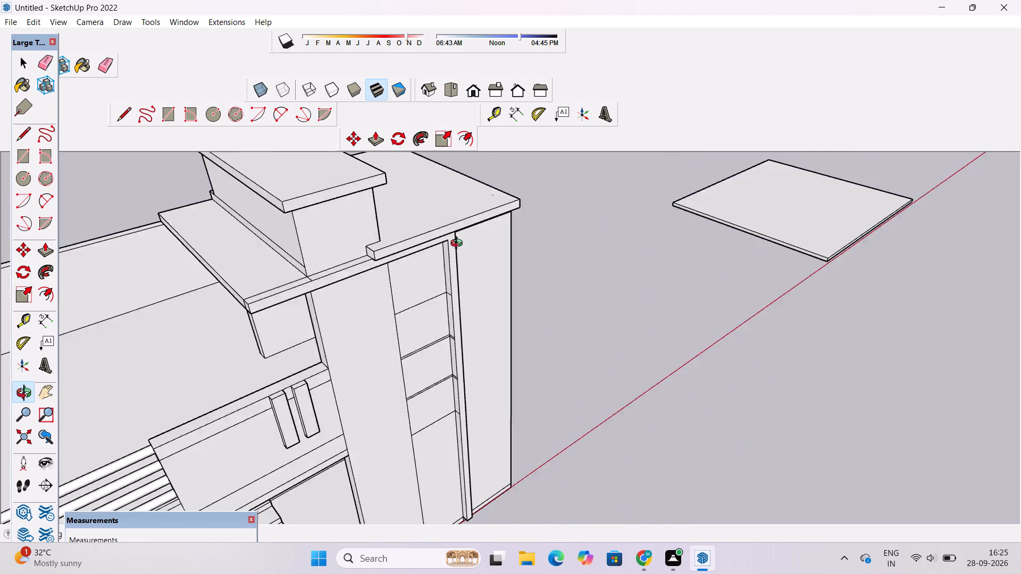
{"action": "left_click_drag", "start_coordinate": [459, 244], "coordinate": [347, 233]}
{"action": "scroll", "coordinate": [634, 223], "scroll_direction": "up", "scroll_amount": 2}
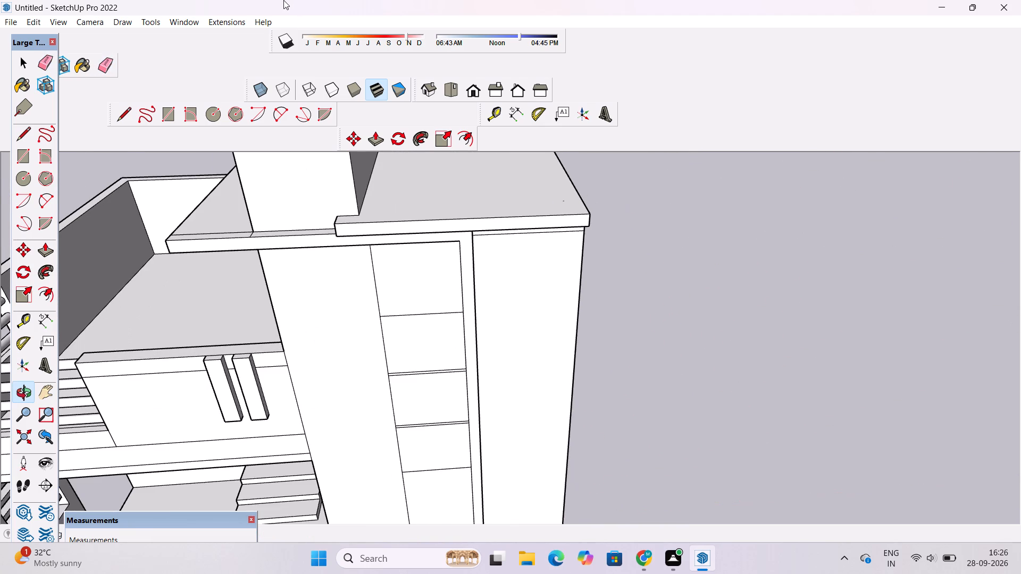
{"action": "scroll", "coordinate": [690, 283], "scroll_direction": "down", "scroll_amount": 4}
{"action": "scroll", "coordinate": [701, 254], "scroll_direction": "up", "scroll_amount": 3}
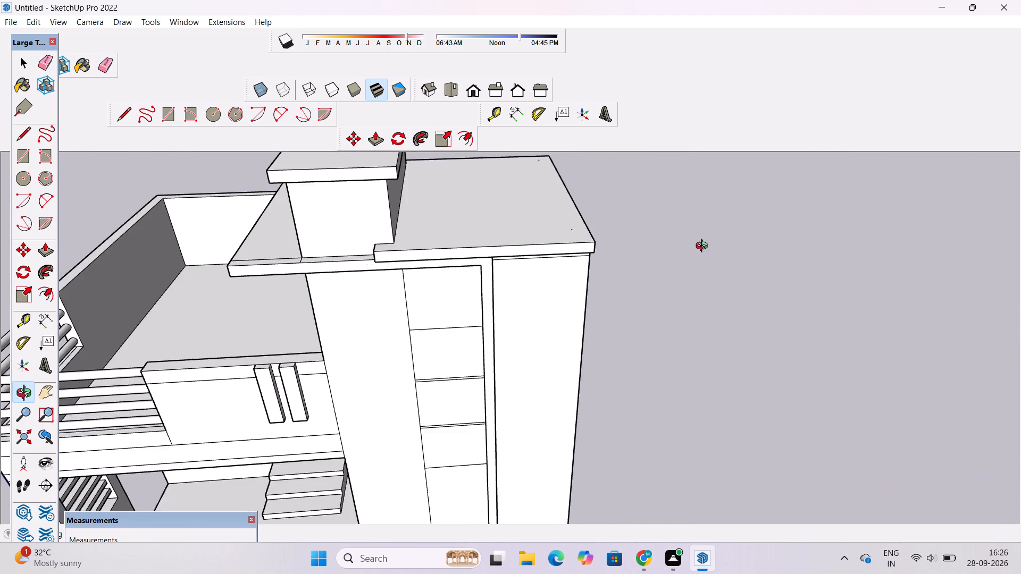
{"action": "left_click_drag", "start_coordinate": [704, 247], "coordinate": [625, 221]}
{"action": "scroll", "coordinate": [551, 234], "scroll_direction": "up", "scroll_amount": 5}
{"action": "left_click_drag", "start_coordinate": [711, 217], "coordinate": [567, 215]}
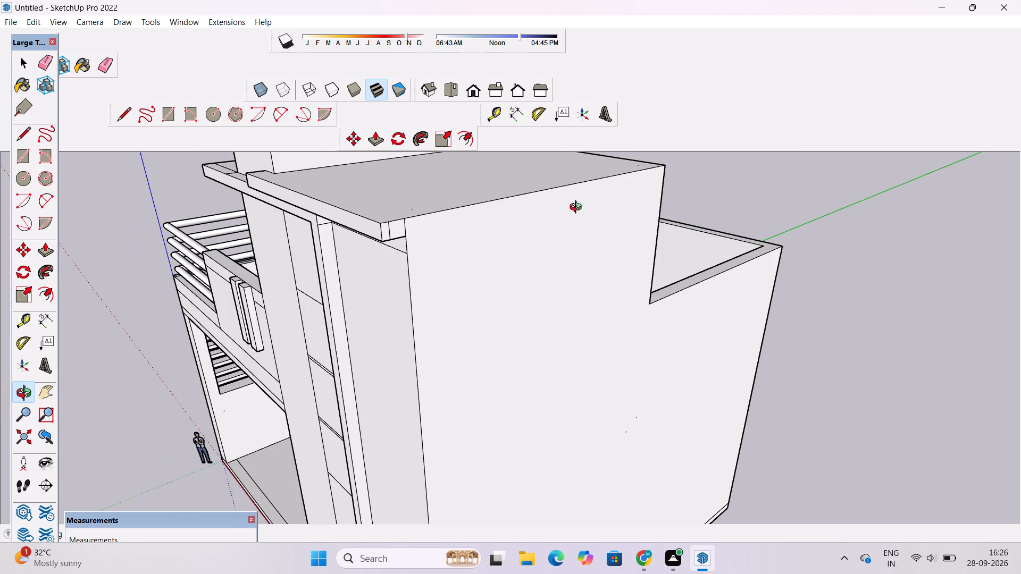
{"action": "scroll", "coordinate": [336, 256], "scroll_direction": "up", "scroll_amount": 1}
{"action": "scroll", "coordinate": [383, 241], "scroll_direction": "up", "scroll_amount": 3}
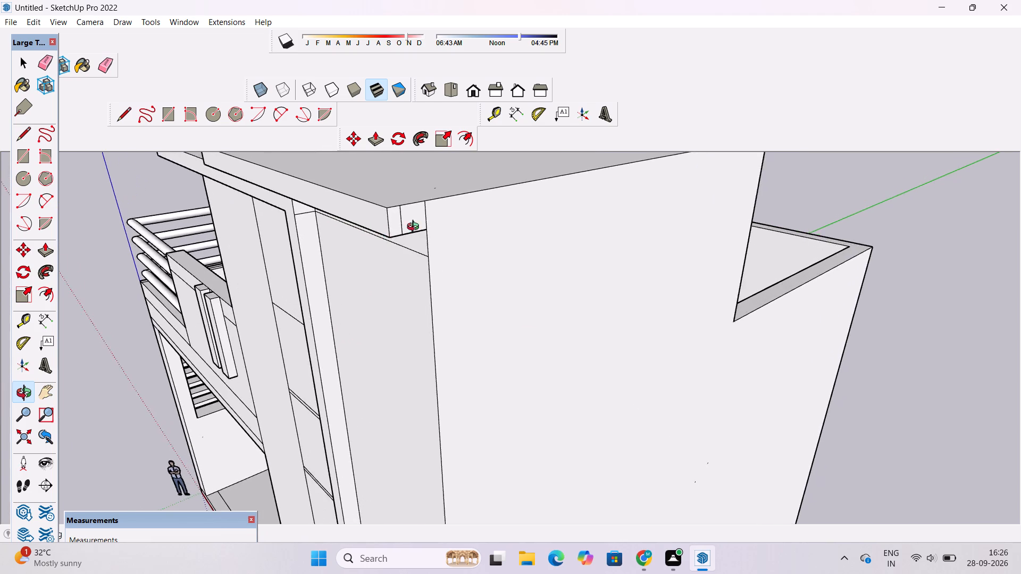
{"action": "left_click_drag", "start_coordinate": [417, 225], "coordinate": [451, 294], "text": "shift"}
{"action": "scroll", "coordinate": [437, 319], "scroll_direction": "up", "scroll_amount": 5, "text": "shift"}
{"action": "left_click_drag", "start_coordinate": [422, 292], "coordinate": [412, 268]}
{"action": "left_click_drag", "start_coordinate": [423, 275], "coordinate": [446, 292], "text": "shift"}
{"action": "scroll", "coordinate": [446, 292], "scroll_direction": "up", "scroll_amount": 2}
{"action": "key", "text": "e"}
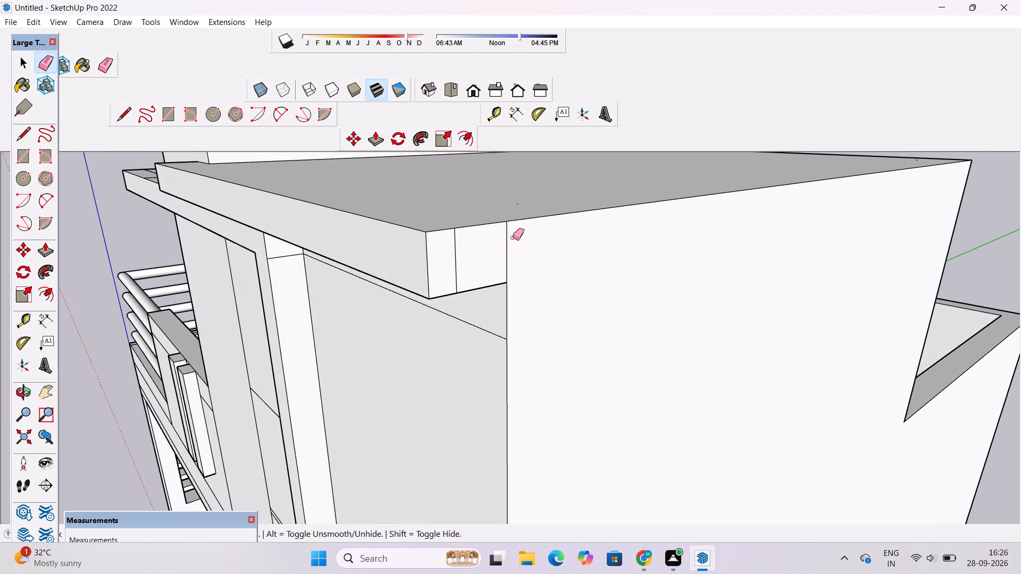
{"action": "left_click_drag", "start_coordinate": [513, 238], "coordinate": [440, 257]}
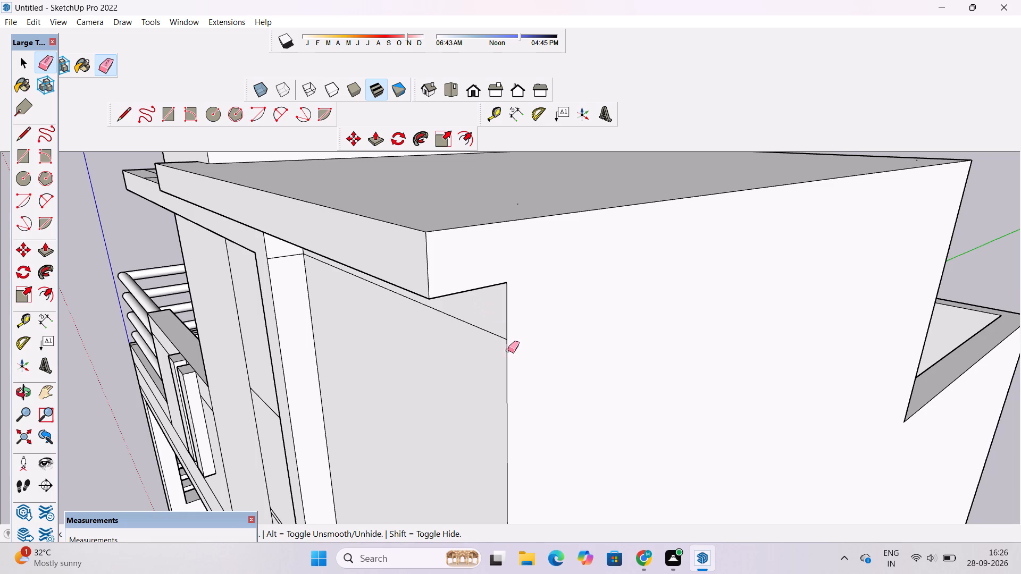
{"action": "key", "text": "space"}
Erase the seam lines on the canopy's top and terrace-side edge, including the short one at the upper block's corner.
{"action": "key", "text": "o"}
{"action": "scroll", "coordinate": [510, 344], "scroll_direction": "down", "scroll_amount": 5}
{"action": "scroll", "coordinate": [391, 330], "scroll_direction": "down", "scroll_amount": 5}
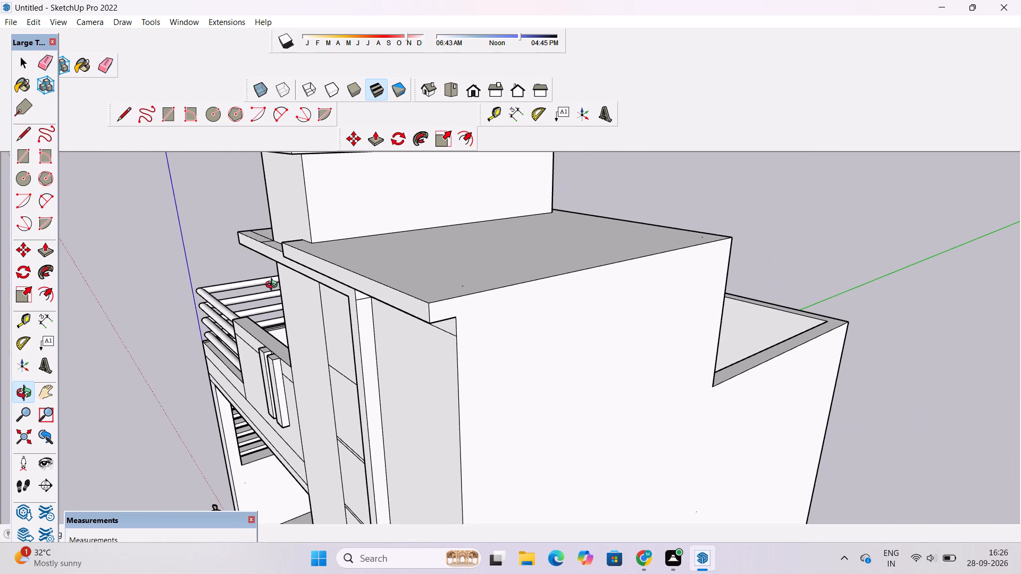
{"action": "left_click_drag", "start_coordinate": [266, 290], "coordinate": [525, 342], "text": "shift"}
{"action": "left_click_drag", "start_coordinate": [669, 360], "coordinate": [776, 408]}
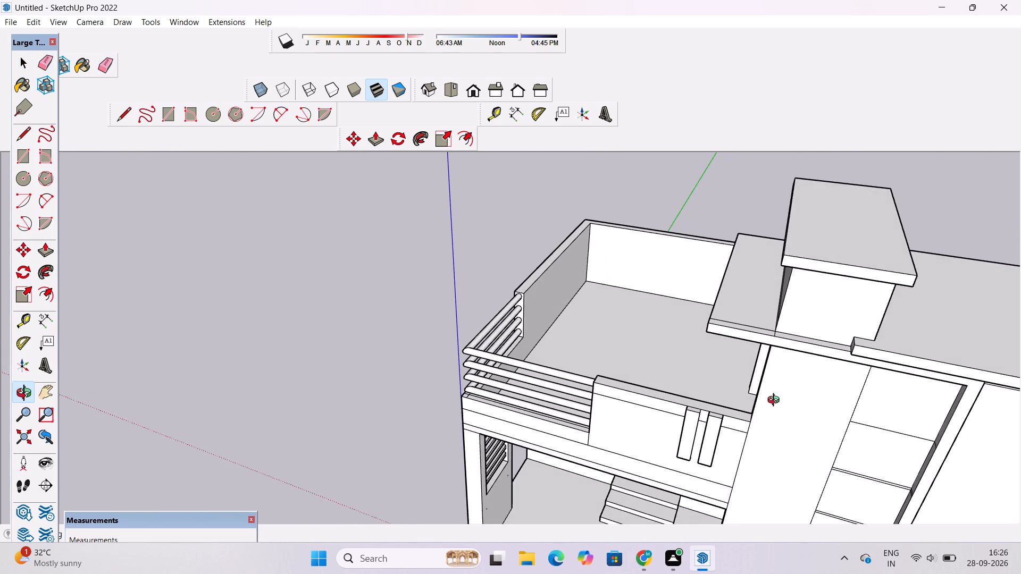
{"action": "scroll", "coordinate": [772, 395], "scroll_direction": "up", "scroll_amount": 2}
{"action": "left_click_drag", "start_coordinate": [771, 363], "coordinate": [638, 302], "text": "shift"}
{"action": "left_click_drag", "start_coordinate": [612, 307], "coordinate": [770, 398]}
{"action": "scroll", "coordinate": [723, 265], "scroll_direction": "up", "scroll_amount": 6}
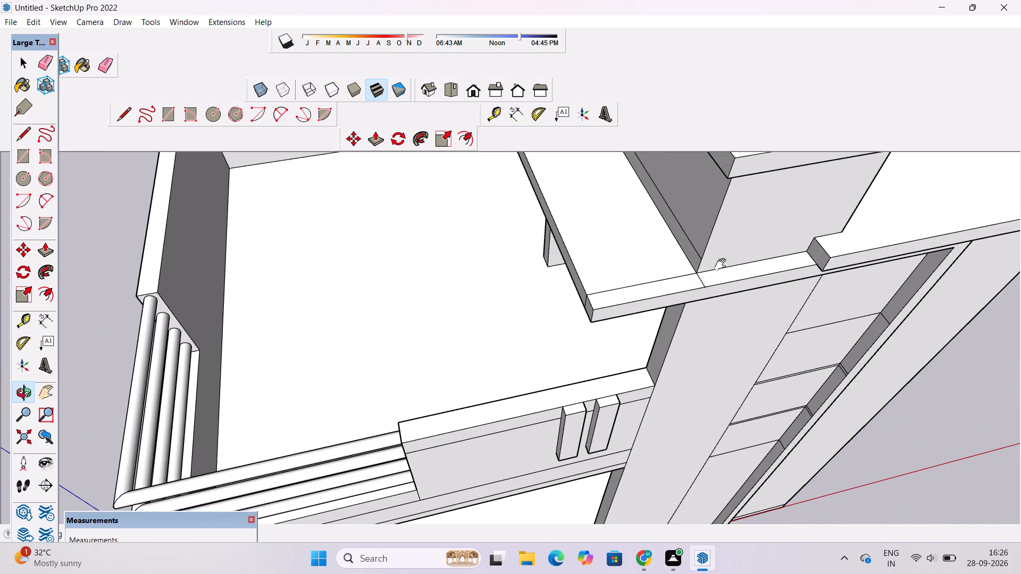
{"action": "left_click_drag", "start_coordinate": [724, 262], "coordinate": [647, 261], "text": "shift"}
{"action": "scroll", "coordinate": [612, 277], "scroll_direction": "up", "scroll_amount": 4}
{"action": "left_click_drag", "start_coordinate": [624, 300], "coordinate": [707, 301]}
{"action": "left_click_drag", "start_coordinate": [700, 254], "coordinate": [612, 281], "text": "shift"}
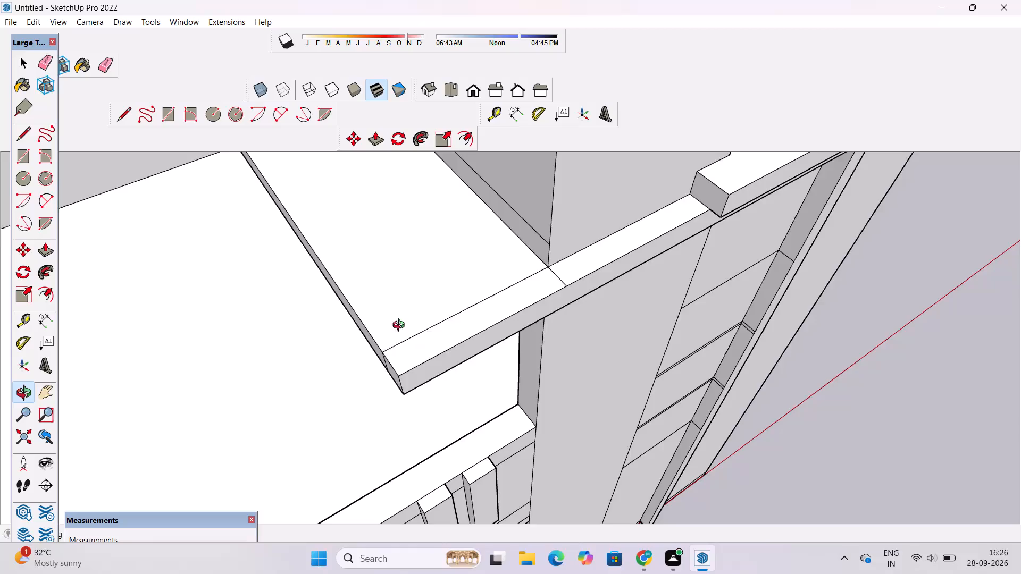
{"action": "left_click_drag", "start_coordinate": [370, 365], "coordinate": [409, 338]}
{"action": "key", "text": "e"}
{"action": "scroll", "coordinate": [474, 263], "scroll_direction": "up", "scroll_amount": 2}
{"action": "left_click", "coordinate": [506, 234]}
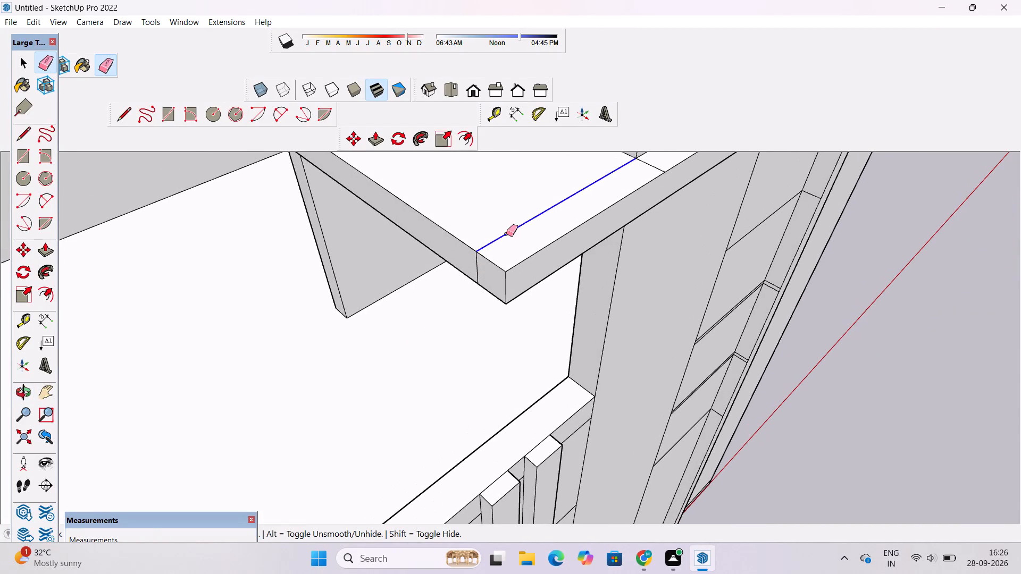
{"action": "left_click", "coordinate": [477, 261]}
{"action": "scroll", "coordinate": [436, 311], "scroll_direction": "down", "scroll_amount": 6}
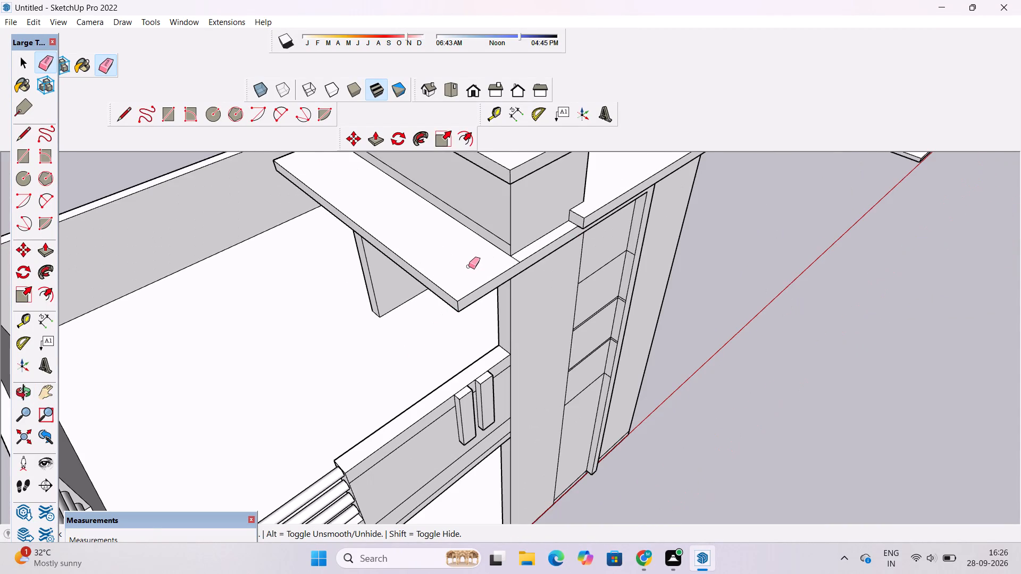
{"action": "scroll", "coordinate": [467, 267], "scroll_direction": "up", "scroll_amount": 6}
{"action": "scroll", "coordinate": [519, 273], "scroll_direction": "up", "scroll_amount": 4}
{"action": "left_click_drag", "start_coordinate": [559, 261], "coordinate": [533, 272]}
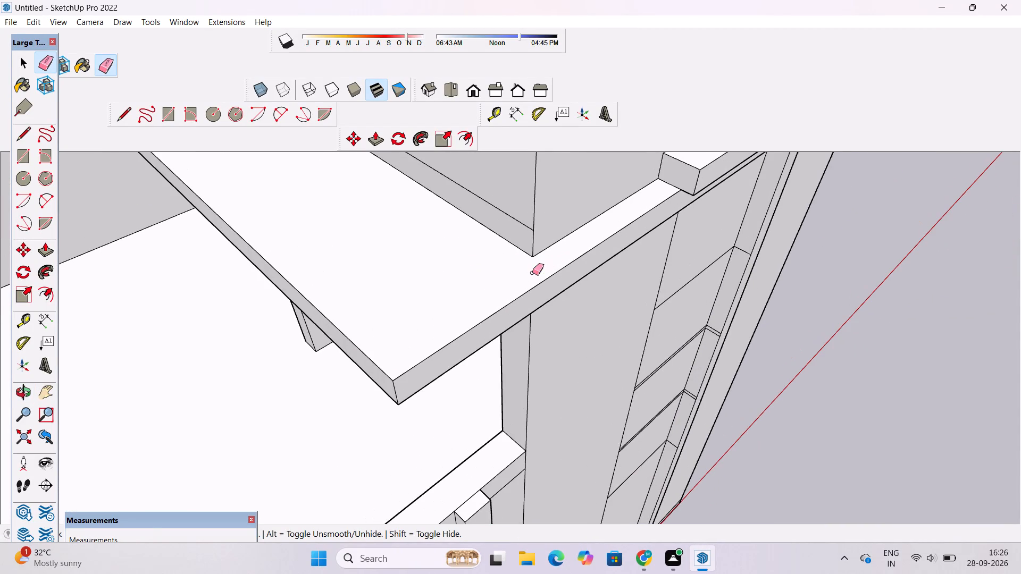
Examine the canopy and roof edge, and the whole house from above and from the front.
{"action": "key", "text": "o"}
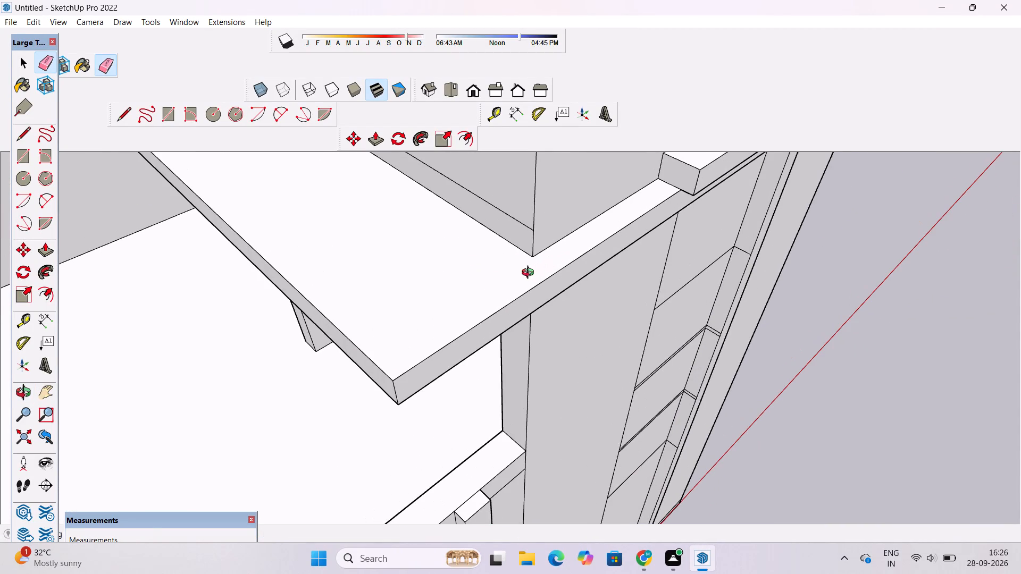
{"action": "scroll", "coordinate": [483, 272], "scroll_direction": "down", "scroll_amount": 6}
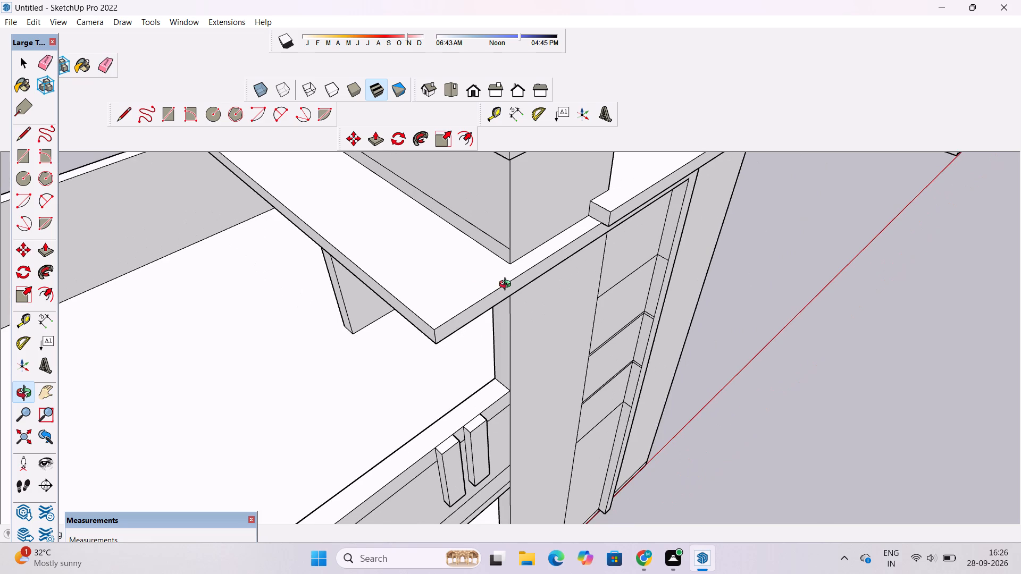
{"action": "scroll", "coordinate": [496, 290], "scroll_direction": "down", "scroll_amount": 17}
{"action": "left_click_drag", "start_coordinate": [479, 433], "coordinate": [434, 376]}
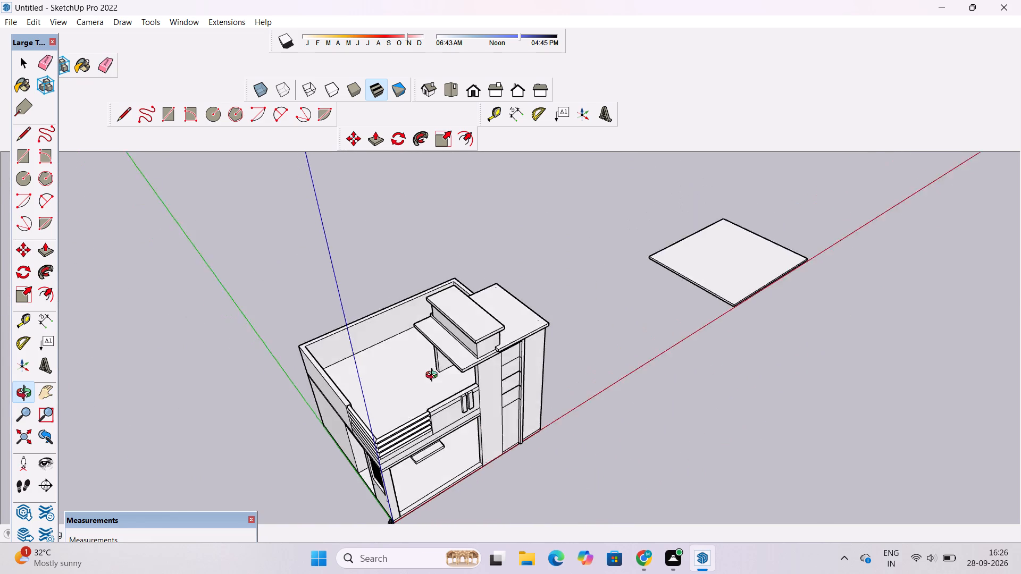
{"action": "left_click_drag", "start_coordinate": [434, 376], "coordinate": [417, 343]}
{"action": "left_click_drag", "start_coordinate": [447, 399], "coordinate": [421, 318], "text": "shift"}
{"action": "scroll", "coordinate": [421, 316], "scroll_direction": "up", "scroll_amount": 3}
{"action": "left_click_drag", "start_coordinate": [504, 295], "coordinate": [394, 303]}
{"action": "scroll", "coordinate": [436, 267], "scroll_direction": "down", "scroll_amount": 6}
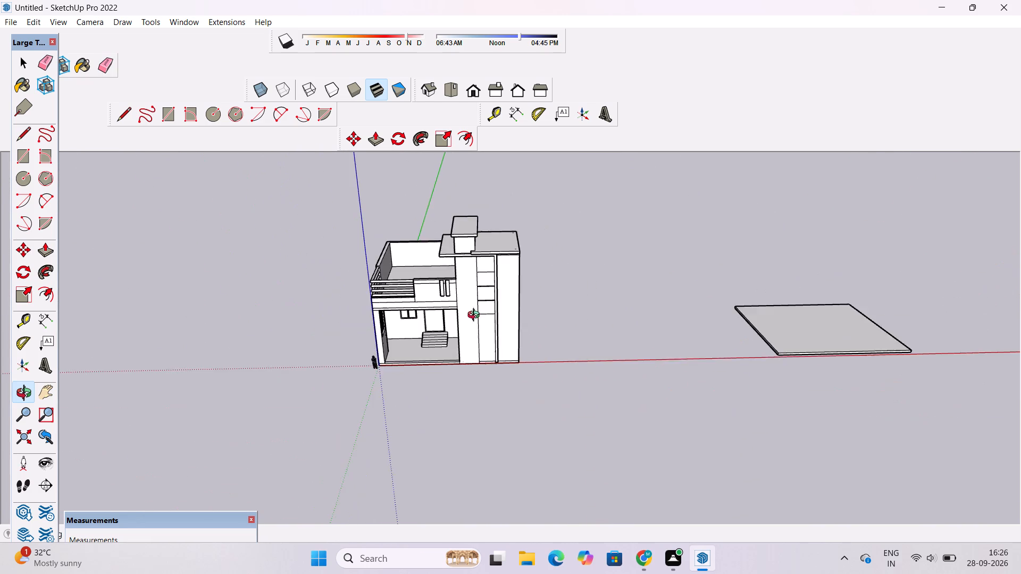
Erase the seam lines on the underside of the tall block's panel frame and of its projecting roof edge.
{"action": "left_click_drag", "start_coordinate": [494, 317], "coordinate": [494, 263]}
{"action": "scroll", "coordinate": [479, 228], "scroll_direction": "up", "scroll_amount": 17}
{"action": "scroll", "coordinate": [556, 263], "scroll_direction": "up", "scroll_amount": 5}
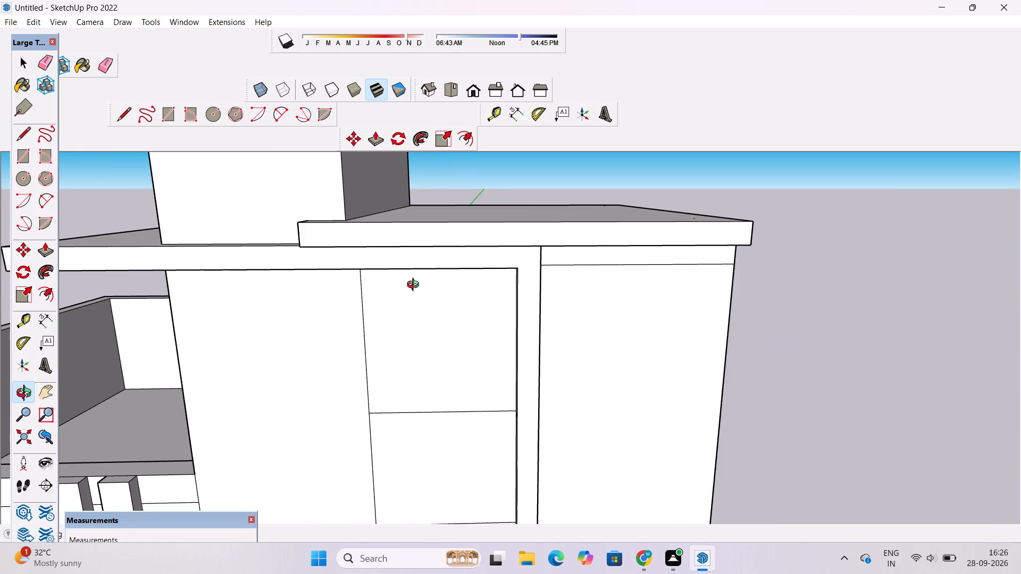
{"action": "left_click_drag", "start_coordinate": [408, 283], "coordinate": [393, 175]}
{"action": "scroll", "coordinate": [491, 184], "scroll_direction": "up", "scroll_amount": 5}
{"action": "left_click_drag", "start_coordinate": [489, 217], "coordinate": [499, 165]}
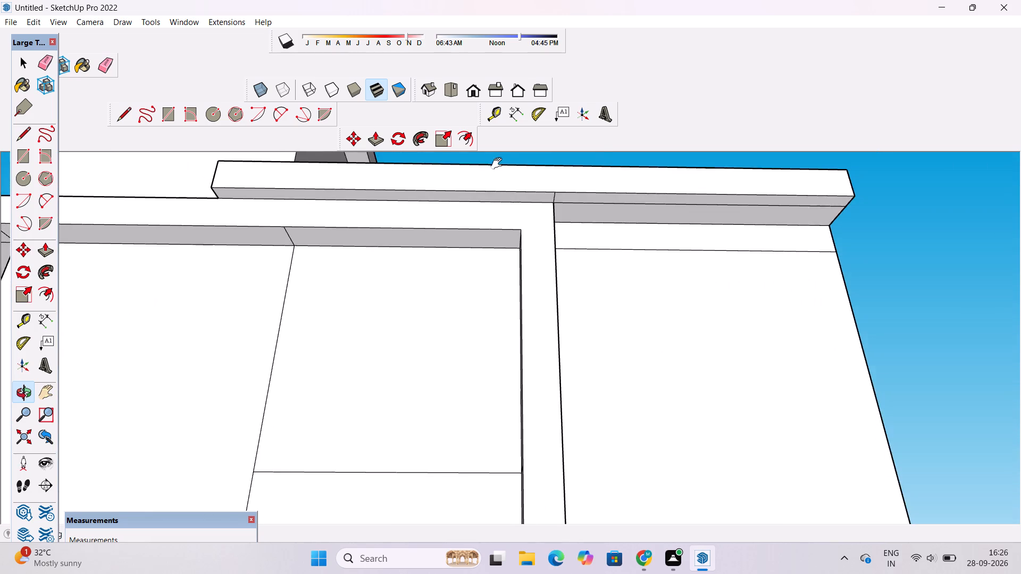
{"action": "left_click_drag", "start_coordinate": [499, 164], "coordinate": [438, 214], "text": "shift"}
{"action": "scroll", "coordinate": [466, 265], "scroll_direction": "up", "scroll_amount": 4}
{"action": "left_click_drag", "start_coordinate": [466, 267], "coordinate": [483, 243]}
{"action": "scroll", "coordinate": [483, 243], "scroll_direction": "down", "scroll_amount": 6}
{"action": "left_click_drag", "start_coordinate": [488, 239], "coordinate": [484, 239]}
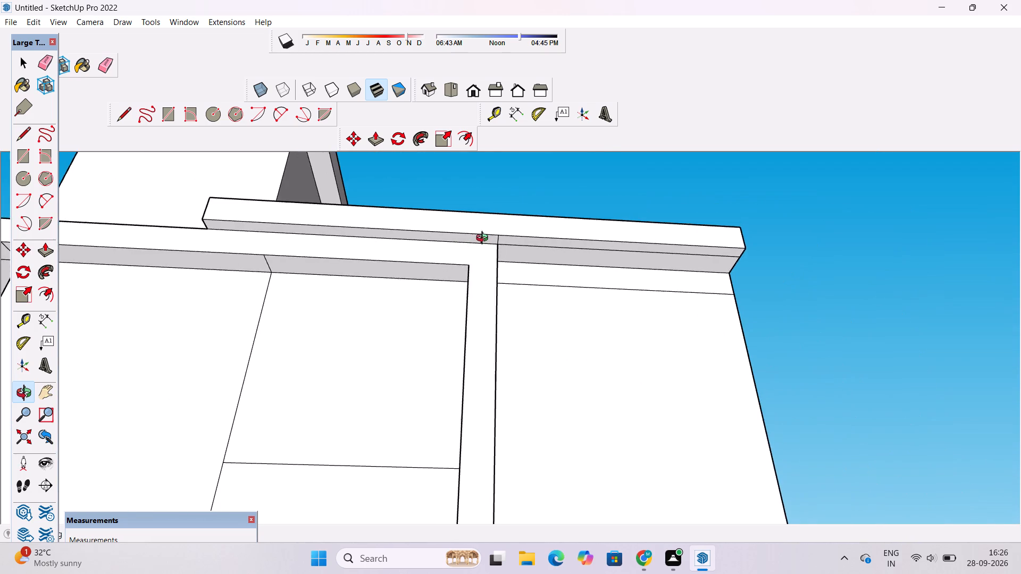
{"action": "left_click_drag", "start_coordinate": [484, 239], "coordinate": [457, 243]}
{"action": "key", "text": "e"}
{"action": "scroll", "coordinate": [270, 296], "scroll_direction": "up", "scroll_amount": 5}
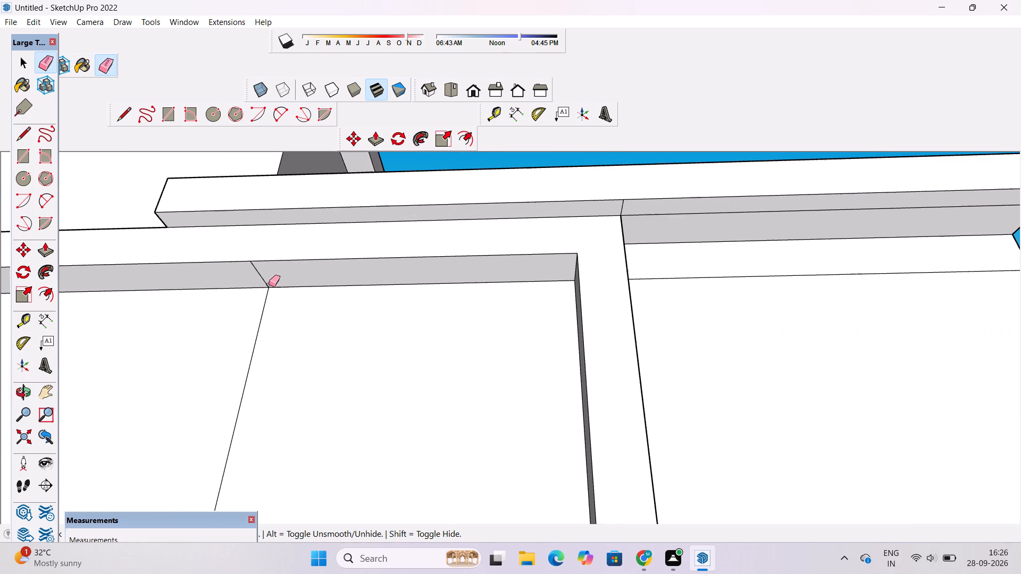
{"action": "left_click_drag", "start_coordinate": [267, 280], "coordinate": [262, 281]}
{"action": "left_click_drag", "start_coordinate": [622, 209], "coordinate": [637, 210]}
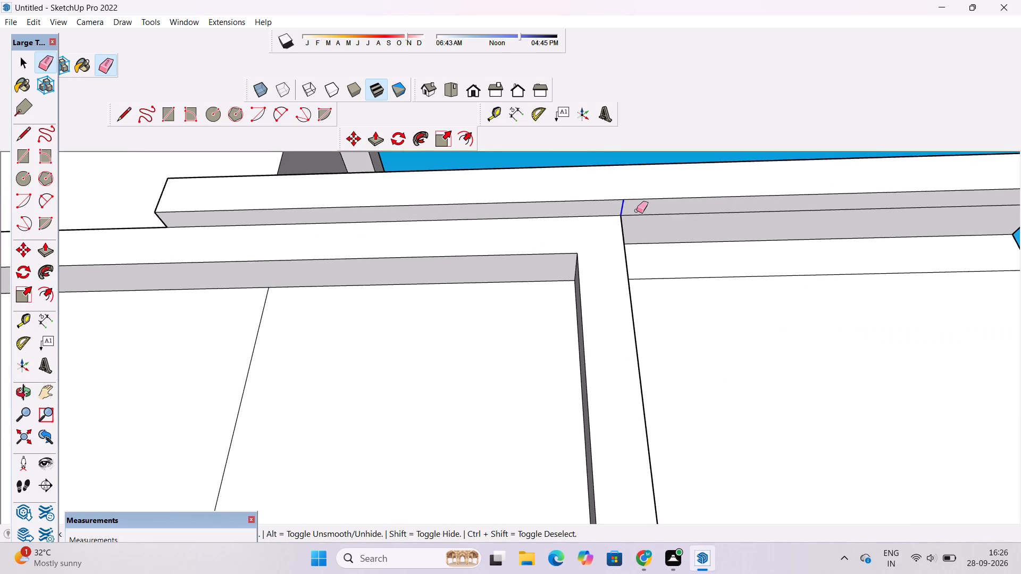
{"action": "left_click_drag", "start_coordinate": [637, 210], "coordinate": [645, 214]}
{"action": "scroll", "coordinate": [486, 231], "scroll_direction": "down", "scroll_amount": 7}
Erase the vertical seam line beside the tall block's rear corner, above the parapet.
{"action": "key", "text": "o"}
{"action": "scroll", "coordinate": [491, 221], "scroll_direction": "down", "scroll_amount": 4}
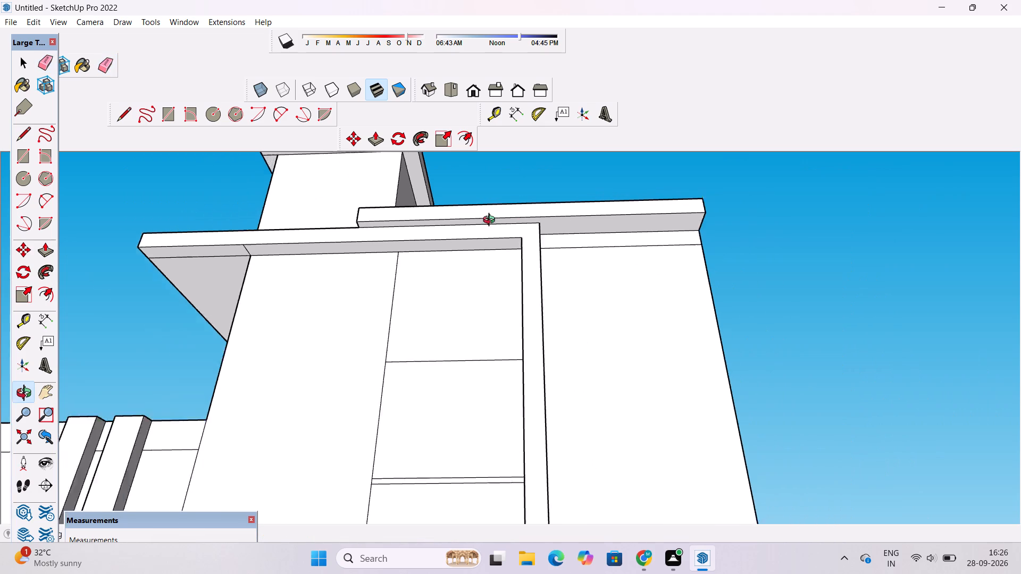
{"action": "scroll", "coordinate": [491, 221], "scroll_direction": "down", "scroll_amount": 4}
{"action": "left_click_drag", "start_coordinate": [498, 221], "coordinate": [518, 398]}
{"action": "scroll", "coordinate": [504, 375], "scroll_direction": "down", "scroll_amount": 5}
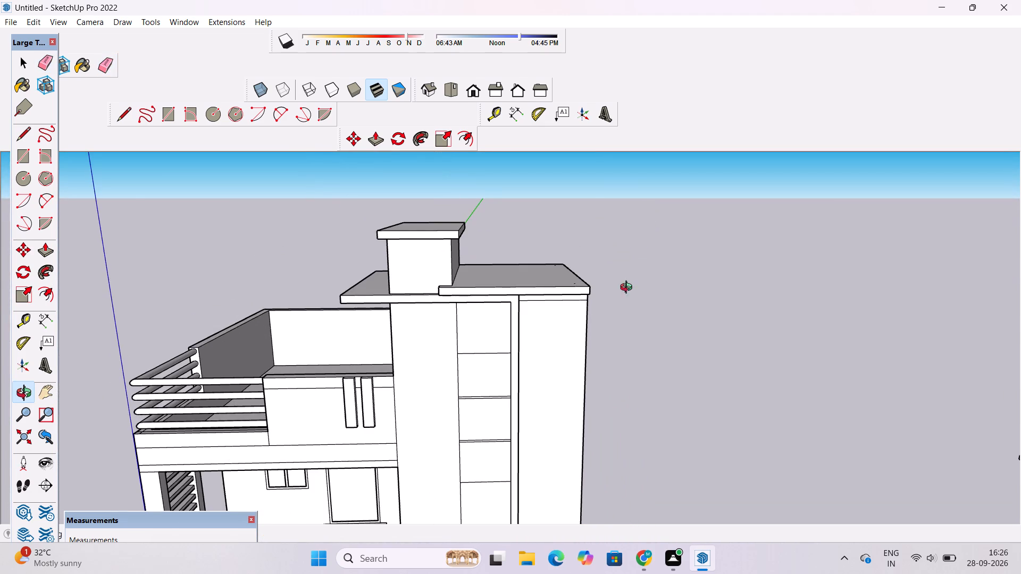
{"action": "left_click_drag", "start_coordinate": [629, 289], "coordinate": [339, 308]}
{"action": "left_click_drag", "start_coordinate": [676, 302], "coordinate": [368, 284]}
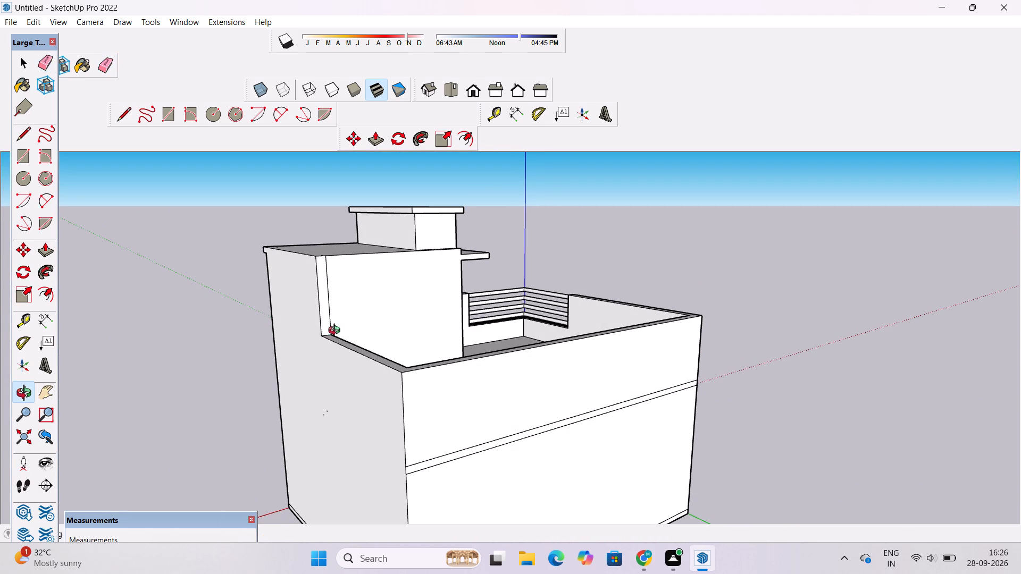
{"action": "key", "text": "e"}
{"action": "scroll", "coordinate": [322, 327], "scroll_direction": "up", "scroll_amount": 4}
{"action": "left_click_drag", "start_coordinate": [348, 276], "coordinate": [330, 302]}
Erase the short seam line near the top of the panel frame's outer side face, just below the roof edge.
{"action": "key", "text": "o"}
{"action": "scroll", "coordinate": [331, 305], "scroll_direction": "down", "scroll_amount": 7}
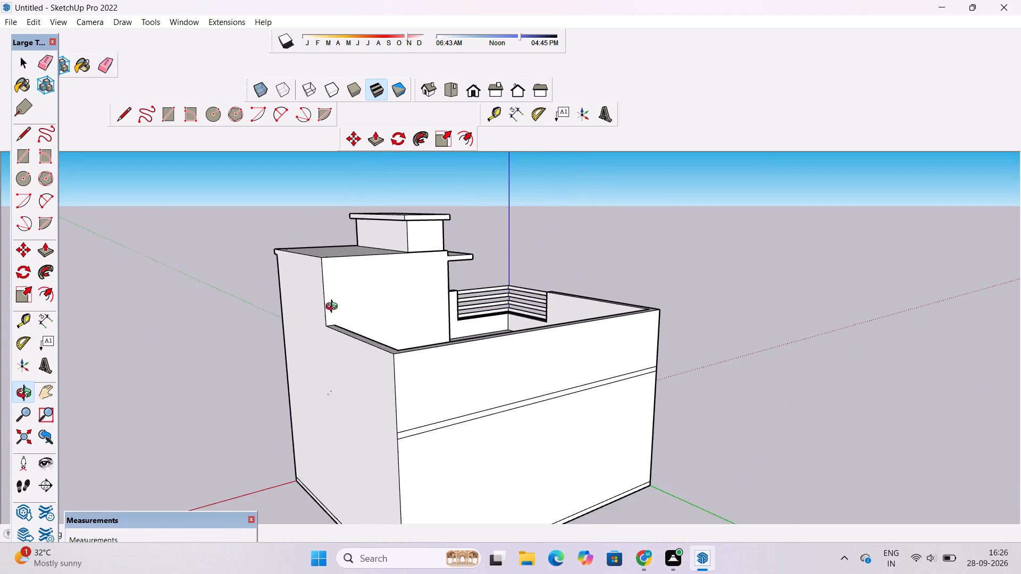
{"action": "left_click_drag", "start_coordinate": [305, 310], "coordinate": [729, 319]}
{"action": "scroll", "coordinate": [611, 342], "scroll_direction": "up", "scroll_amount": 2}
{"action": "left_click_drag", "start_coordinate": [632, 345], "coordinate": [773, 280]}
{"action": "scroll", "coordinate": [737, 243], "scroll_direction": "up", "scroll_amount": 5}
{"action": "left_click_drag", "start_coordinate": [732, 243], "coordinate": [493, 277]}
{"action": "scroll", "coordinate": [539, 242], "scroll_direction": "up", "scroll_amount": 5}
{"action": "left_click_drag", "start_coordinate": [535, 241], "coordinate": [521, 266]}
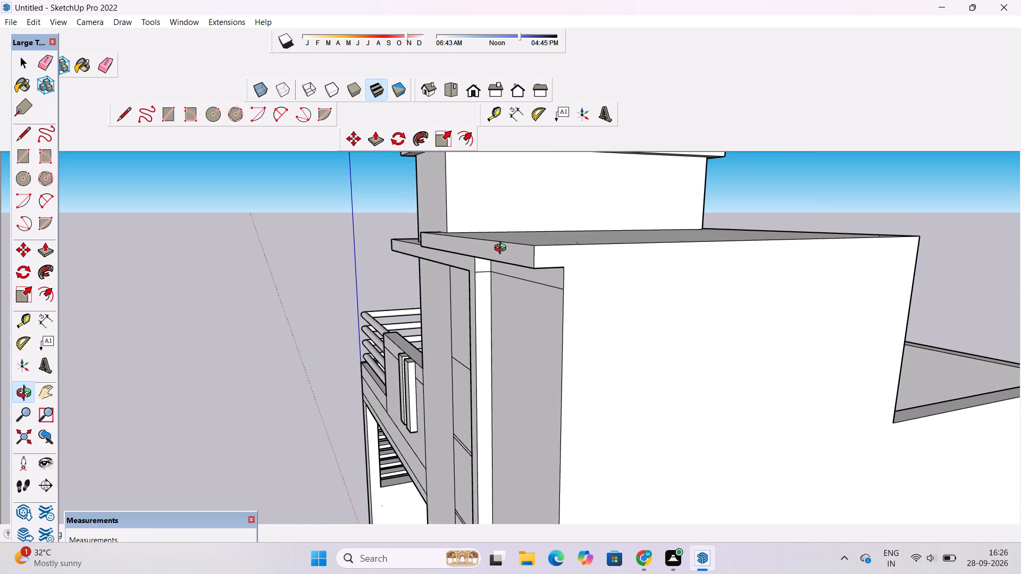
{"action": "key", "text": "e"}
{"action": "scroll", "coordinate": [476, 306], "scroll_direction": "up", "scroll_amount": 4}
{"action": "left_click", "coordinate": [487, 258]}
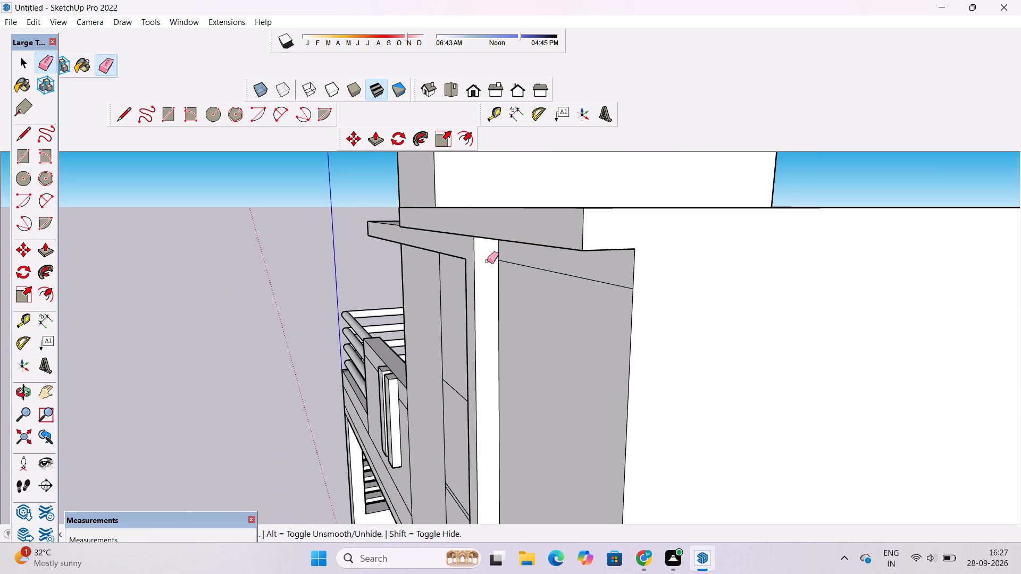
Examine the tall block's frame, canopy and panels and the terrace front for remaining seam lines.
{"action": "key", "text": "o"}
{"action": "scroll", "coordinate": [487, 261], "scroll_direction": "down", "scroll_amount": 6}
{"action": "left_click_drag", "start_coordinate": [418, 307], "coordinate": [599, 311]}
{"action": "scroll", "coordinate": [610, 308], "scroll_direction": "down", "scroll_amount": 5}
{"action": "left_click_drag", "start_coordinate": [600, 368], "coordinate": [666, 328]}
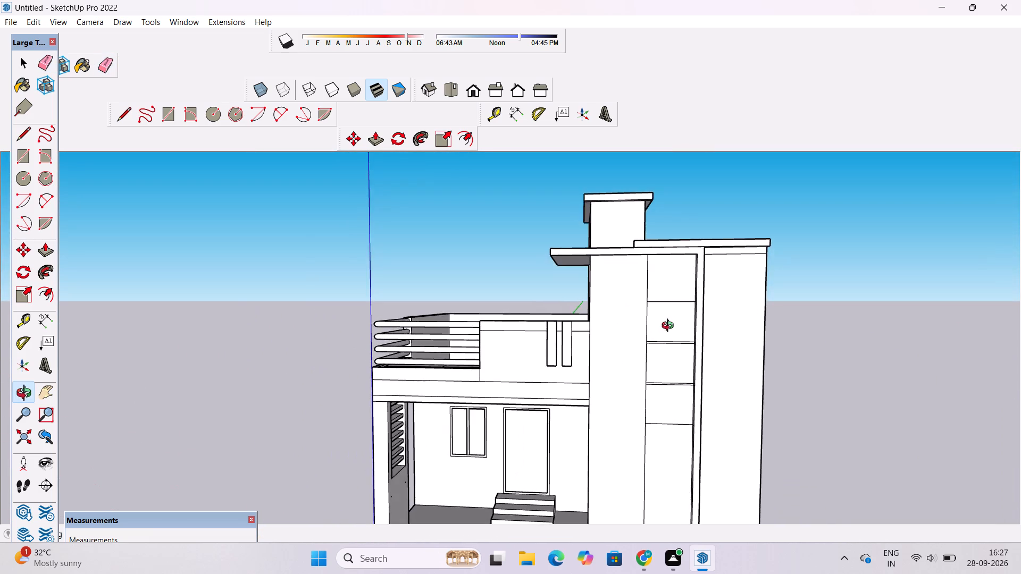
{"action": "left_click_drag", "start_coordinate": [657, 318], "coordinate": [476, 307]}
{"action": "left_click_drag", "start_coordinate": [443, 339], "coordinate": [502, 340]}
{"action": "left_click_drag", "start_coordinate": [503, 345], "coordinate": [543, 323], "text": "shift"}
{"action": "scroll", "coordinate": [538, 313], "scroll_direction": "up", "scroll_amount": 2}
{"action": "left_click_drag", "start_coordinate": [521, 314], "coordinate": [534, 311]}
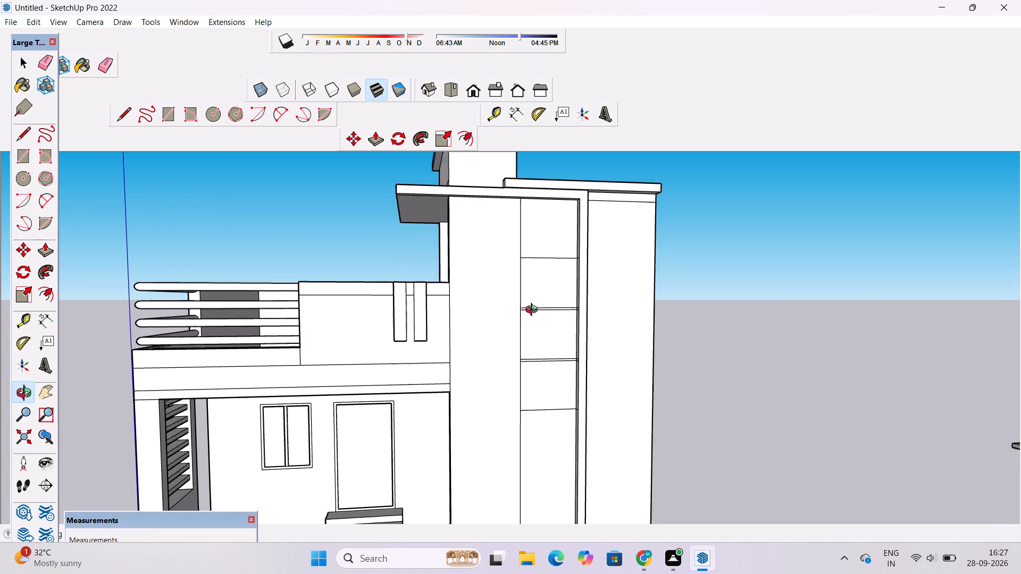
{"action": "left_click_drag", "start_coordinate": [534, 311], "coordinate": [559, 301]}
{"action": "left_click_drag", "start_coordinate": [548, 300], "coordinate": [477, 318], "text": "shift"}
{"action": "scroll", "coordinate": [457, 320], "scroll_direction": "down", "scroll_amount": 3}
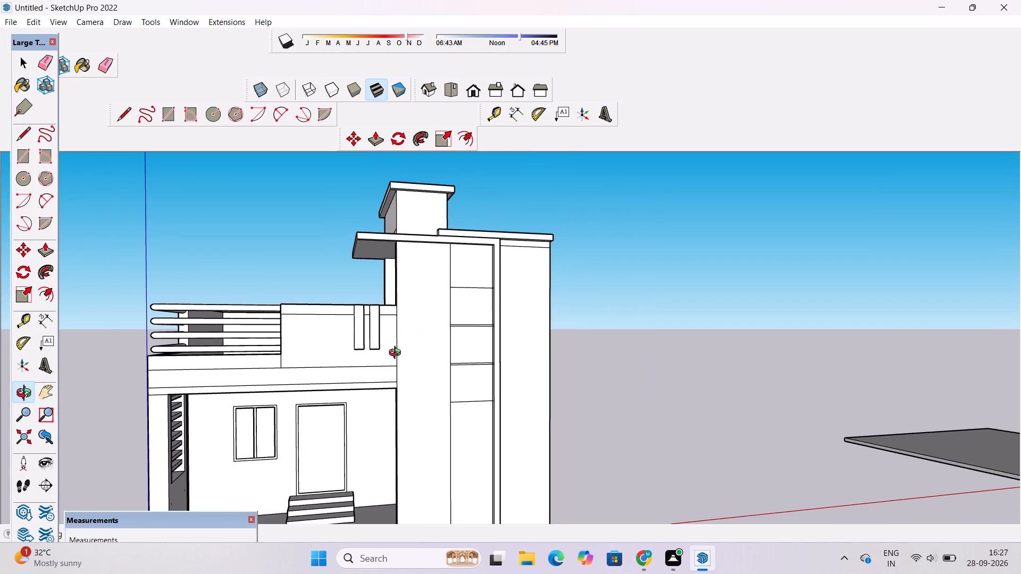
{"action": "scroll", "coordinate": [397, 354], "scroll_direction": "up", "scroll_amount": 5}
{"action": "left_click_drag", "start_coordinate": [396, 363], "coordinate": [395, 411]}
{"action": "left_click_drag", "start_coordinate": [395, 412], "coordinate": [385, 385], "text": "shift"}
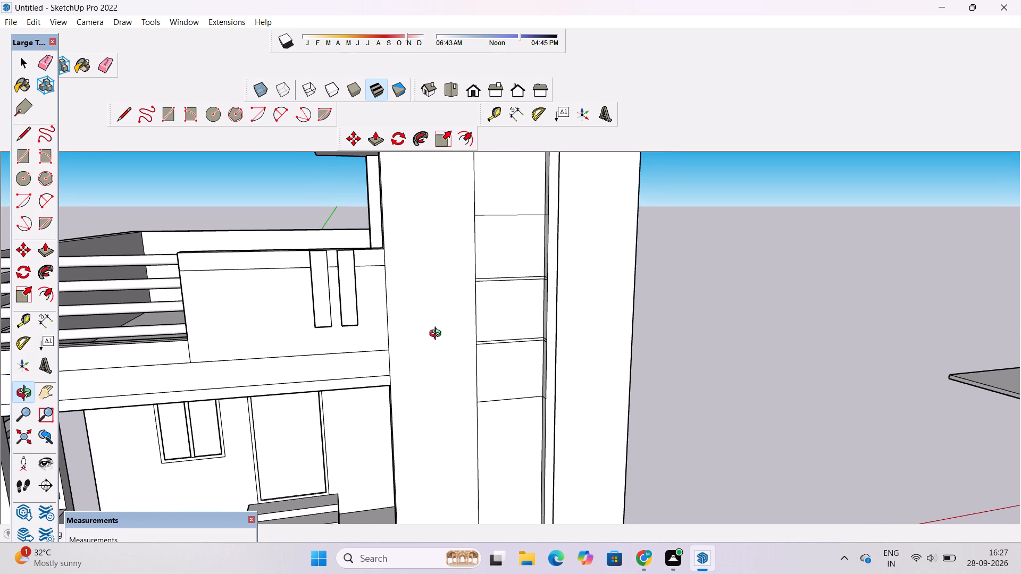
{"action": "scroll", "coordinate": [438, 334], "scroll_direction": "down", "scroll_amount": 5}
{"action": "left_click_drag", "start_coordinate": [406, 399], "coordinate": [526, 415]}
{"action": "left_click_drag", "start_coordinate": [431, 418], "coordinate": [459, 392], "text": "shift"}
{"action": "left_click_drag", "start_coordinate": [441, 353], "coordinate": [407, 367]}
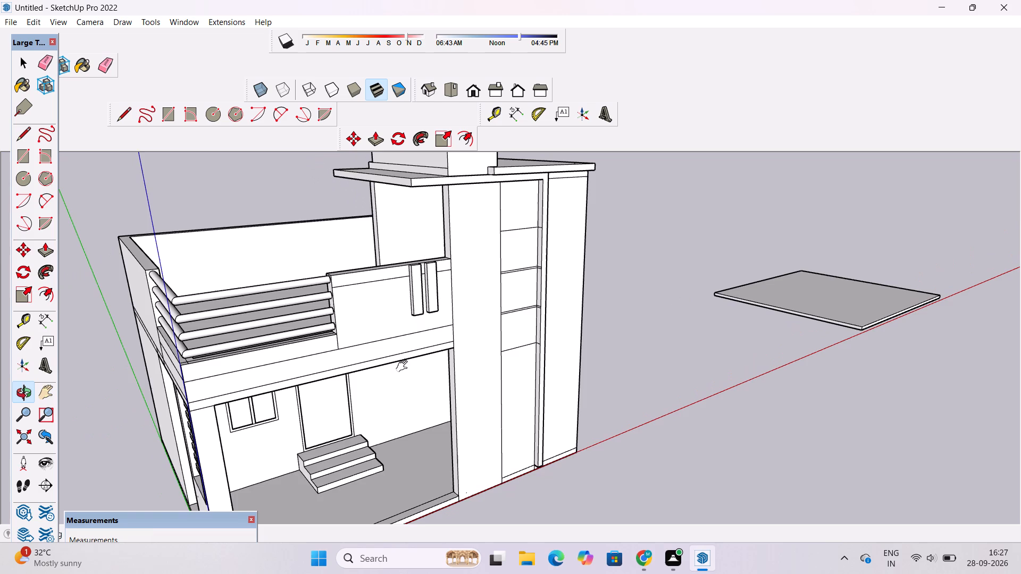
{"action": "left_click_drag", "start_coordinate": [409, 357], "coordinate": [398, 359], "text": "shift"}
{"action": "left_click_drag", "start_coordinate": [390, 362], "coordinate": [350, 370]}
{"action": "left_click_drag", "start_coordinate": [350, 367], "coordinate": [373, 372], "text": "shift"}
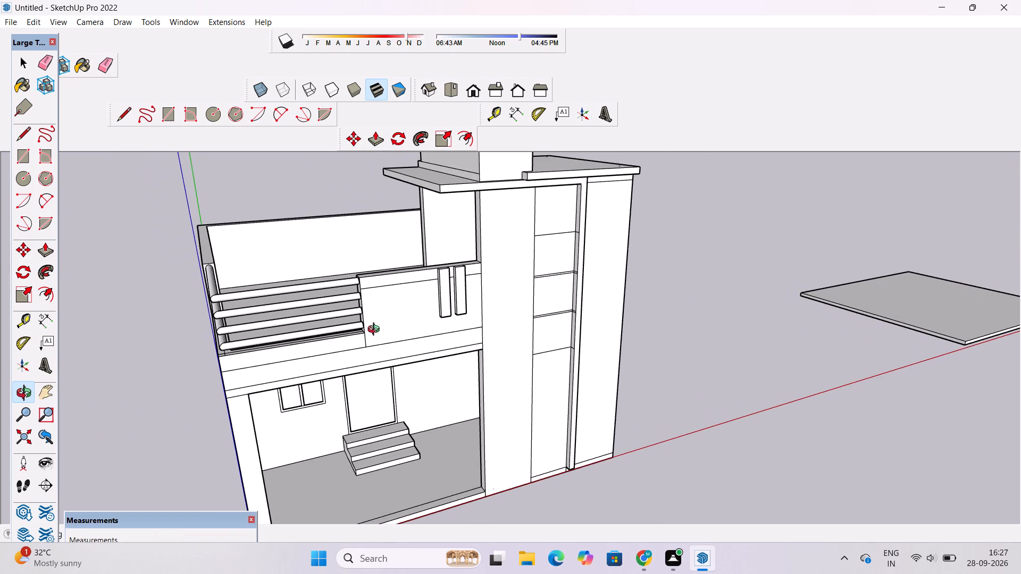
{"action": "scroll", "coordinate": [369, 320], "scroll_direction": "up", "scroll_amount": 3}
{"action": "scroll", "coordinate": [366, 320], "scroll_direction": "down", "scroll_amount": 4, "text": "shift"}
{"action": "left_click_drag", "start_coordinate": [381, 328], "coordinate": [341, 343], "text": "shift"}
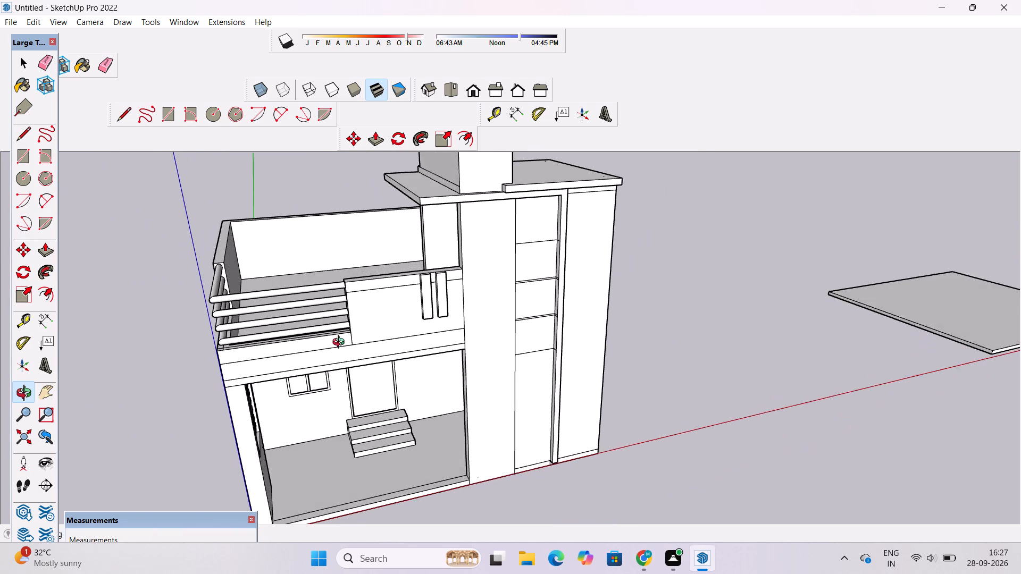
Erase the horizontal seam line along the lower part of the front beam above the porch opening.
{"action": "scroll", "coordinate": [423, 345], "scroll_direction": "up", "scroll_amount": 4}
{"action": "left_click_drag", "start_coordinate": [430, 350], "coordinate": [382, 349]}
{"action": "left_click_drag", "start_coordinate": [373, 348], "coordinate": [421, 336], "text": "shift"}
{"action": "scroll", "coordinate": [395, 340], "scroll_direction": "up", "scroll_amount": 4}
{"action": "left_click_drag", "start_coordinate": [381, 345], "coordinate": [389, 341]}
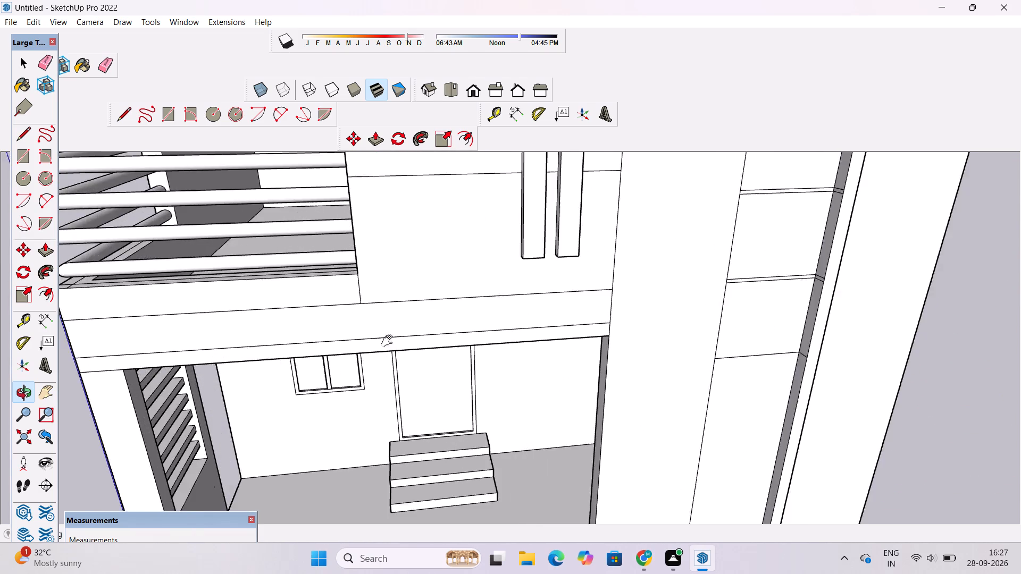
{"action": "left_click_drag", "start_coordinate": [389, 341], "coordinate": [465, 316]}
{"action": "left_click_drag", "start_coordinate": [396, 337], "coordinate": [420, 330]}
{"action": "key", "text": "e"}
{"action": "scroll", "coordinate": [395, 318], "scroll_direction": "up", "scroll_amount": 2}
{"action": "left_click_drag", "start_coordinate": [403, 309], "coordinate": [404, 314]}
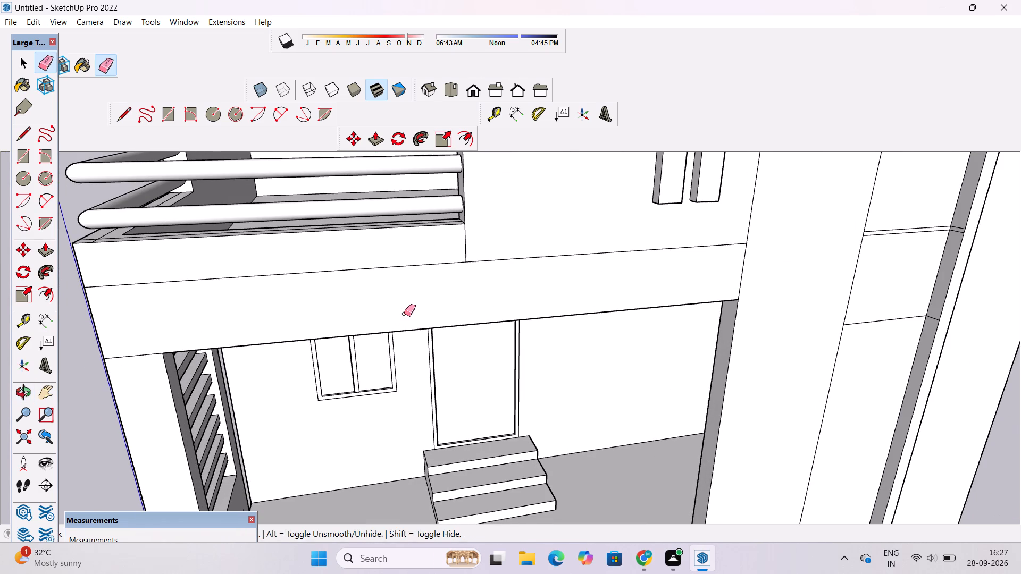
Erase the matching horizontal seam line on the side beam below the terrace railing.
{"action": "key", "text": "o"}
{"action": "scroll", "coordinate": [405, 314], "scroll_direction": "down", "scroll_amount": 7}
{"action": "left_click_drag", "start_coordinate": [267, 330], "coordinate": [414, 318]}
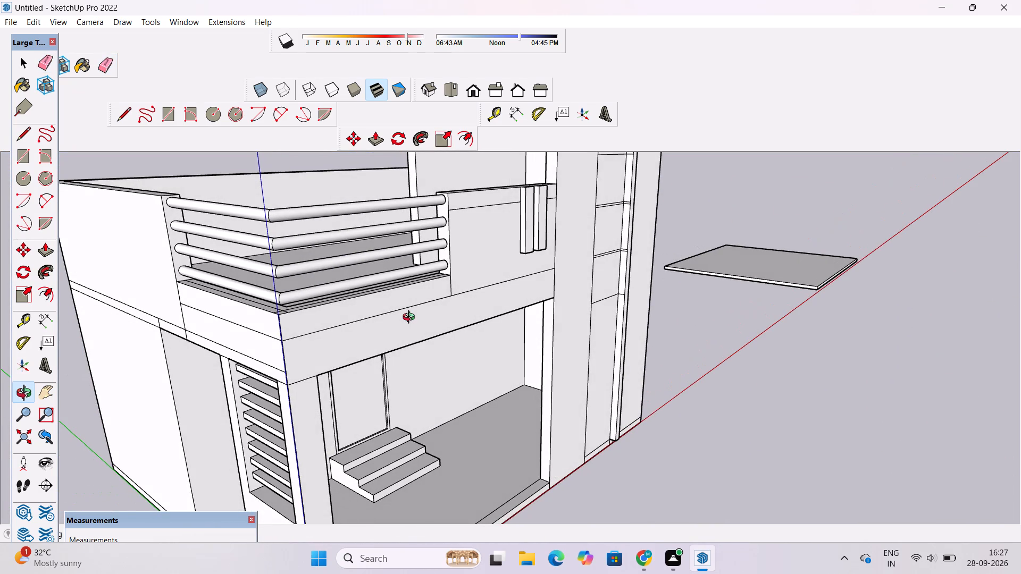
{"action": "scroll", "coordinate": [437, 290], "scroll_direction": "up", "scroll_amount": 1}
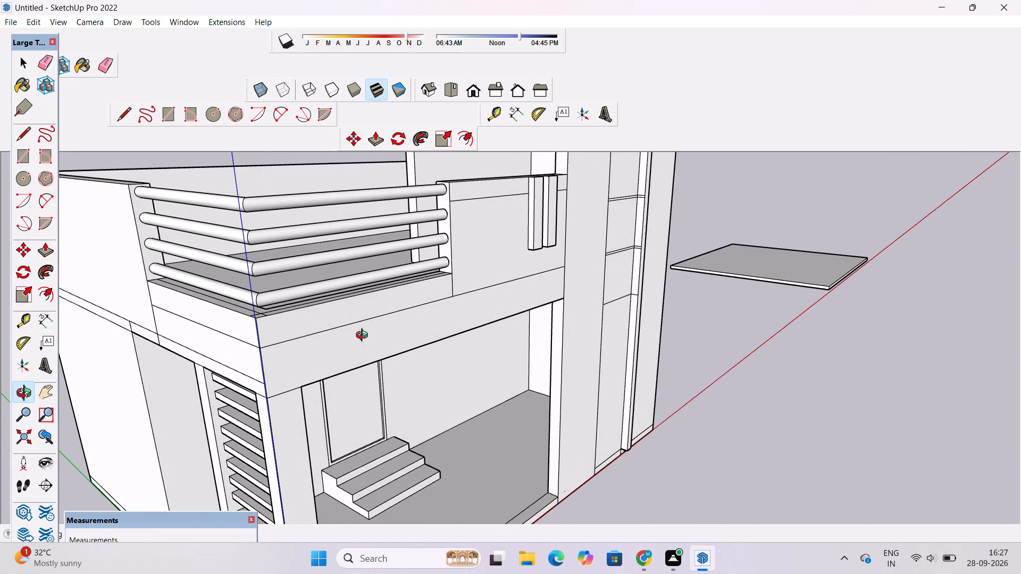
{"action": "scroll", "coordinate": [133, 367], "scroll_direction": "up", "scroll_amount": 3}
{"action": "key", "text": "e"}
{"action": "scroll", "coordinate": [201, 348], "scroll_direction": "up", "scroll_amount": 3}
{"action": "left_click_drag", "start_coordinate": [217, 328], "coordinate": [219, 347]}
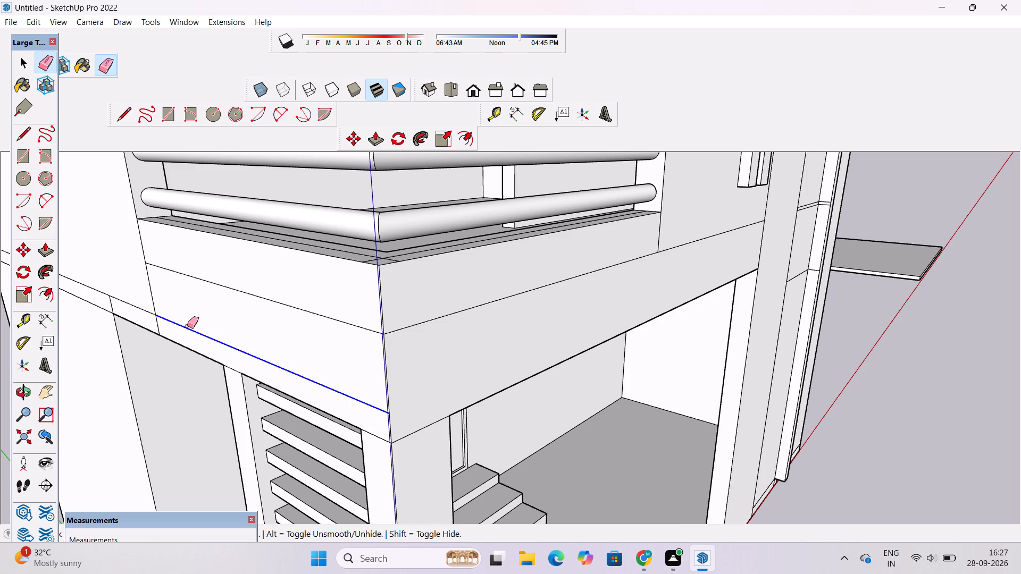
Examine the porch, terrace beam and tall block from the front, from below and from above.
{"action": "key", "text": "o"}
{"action": "scroll", "coordinate": [207, 307], "scroll_direction": "down", "scroll_amount": 5}
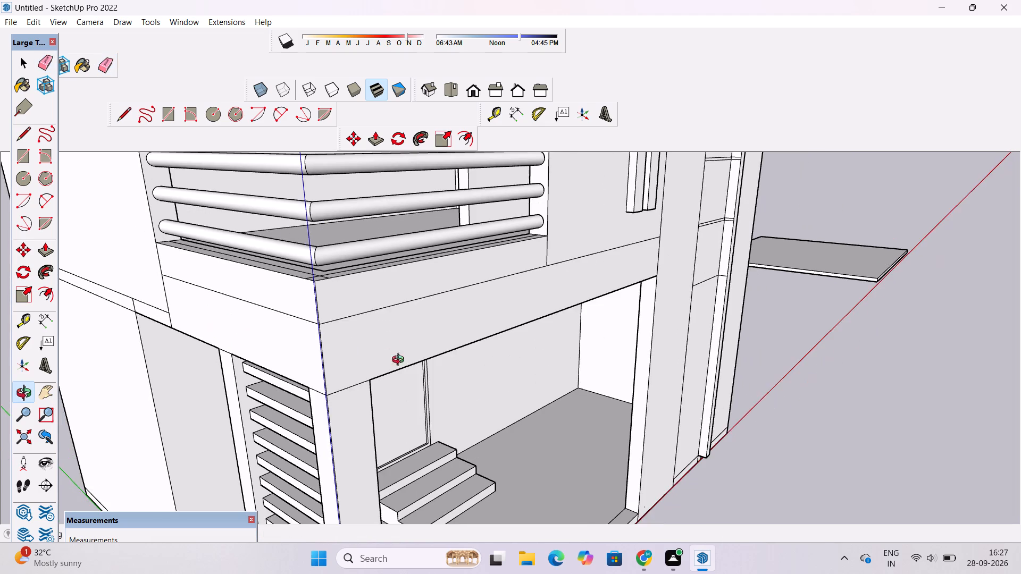
{"action": "left_click_drag", "start_coordinate": [473, 393], "coordinate": [373, 345]}
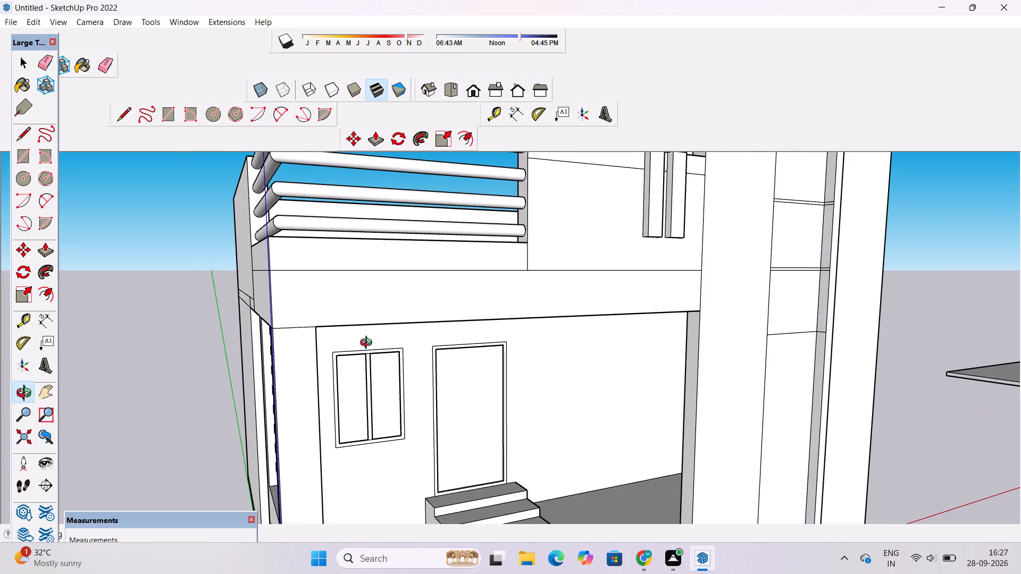
{"action": "scroll", "coordinate": [367, 344], "scroll_direction": "down", "scroll_amount": 5}
{"action": "left_click_drag", "start_coordinate": [537, 328], "coordinate": [493, 331], "text": "shift"}
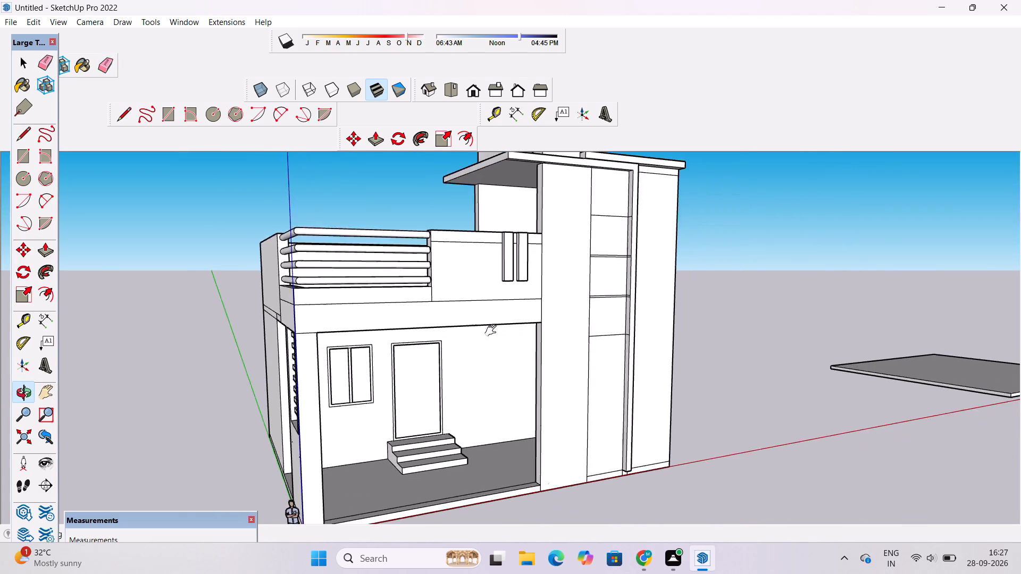
{"action": "left_click_drag", "start_coordinate": [493, 331], "coordinate": [463, 347], "text": "shift"}
{"action": "left_click_drag", "start_coordinate": [438, 376], "coordinate": [491, 175]}
{"action": "left_click_drag", "start_coordinate": [293, 309], "coordinate": [231, 399]}
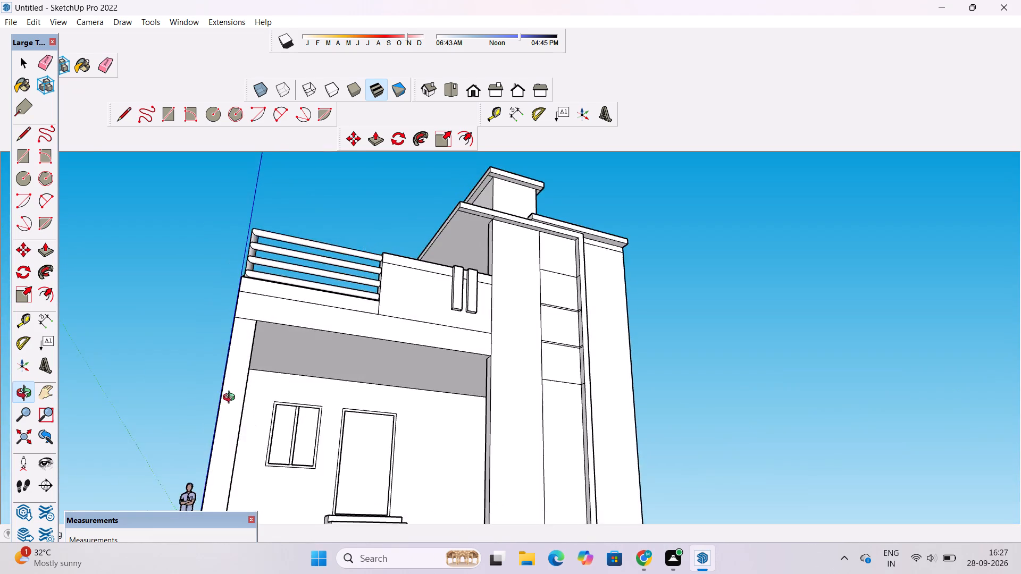
{"action": "left_click_drag", "start_coordinate": [231, 399], "coordinate": [231, 398]}
{"action": "scroll", "coordinate": [236, 362], "scroll_direction": "down", "scroll_amount": 5}
{"action": "left_click_drag", "start_coordinate": [334, 309], "coordinate": [356, 359]}
{"action": "left_click_drag", "start_coordinate": [356, 359], "coordinate": [350, 420]}
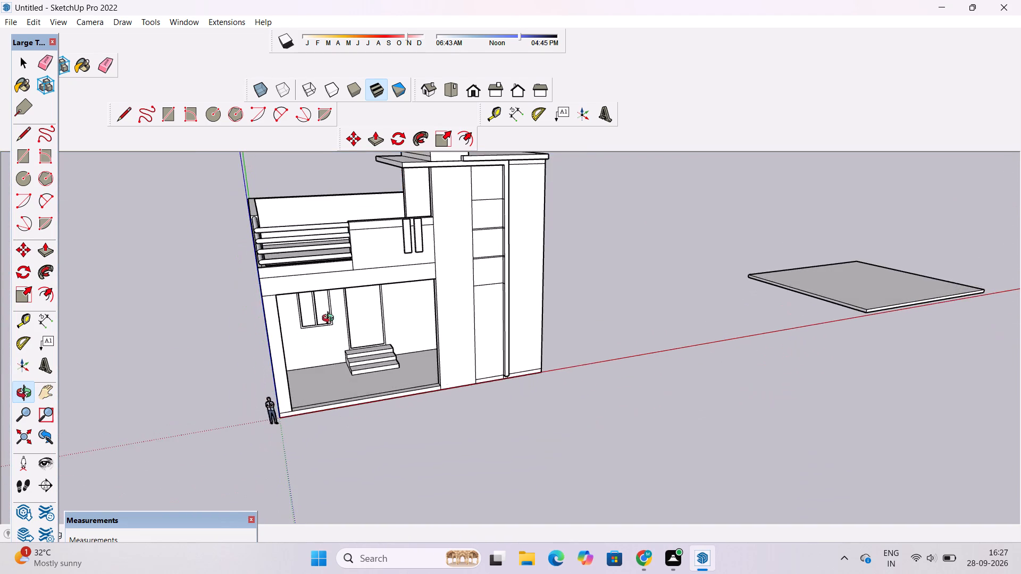
Push/Pull the front beam face above the porch opening outward by 1'.
{"action": "scroll", "coordinate": [315, 272], "scroll_direction": "up", "scroll_amount": 5}
{"action": "left_click_drag", "start_coordinate": [287, 292], "coordinate": [324, 300], "text": "shift"}
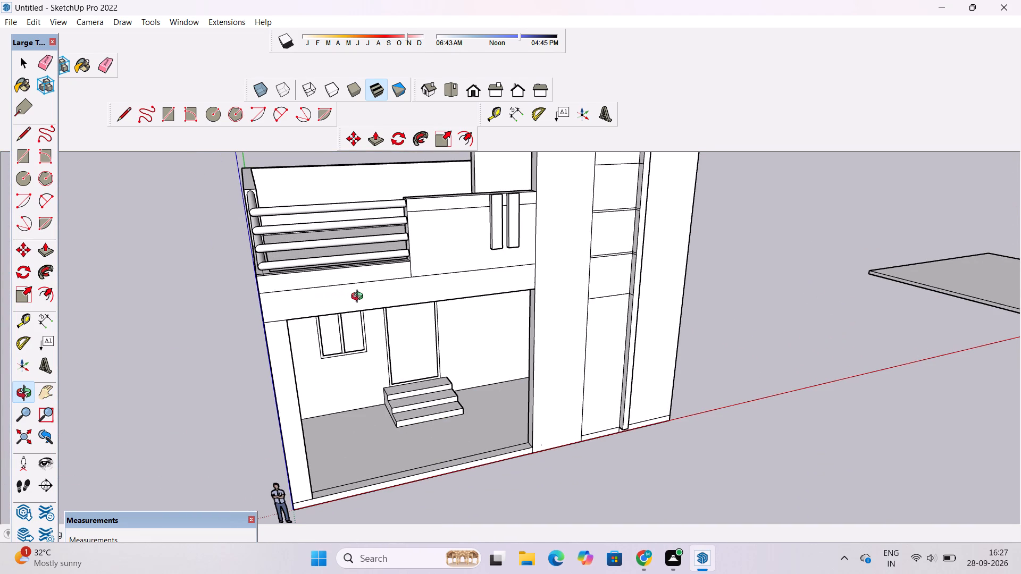
{"action": "key", "text": "p"}
{"action": "left_click", "coordinate": [374, 296]}
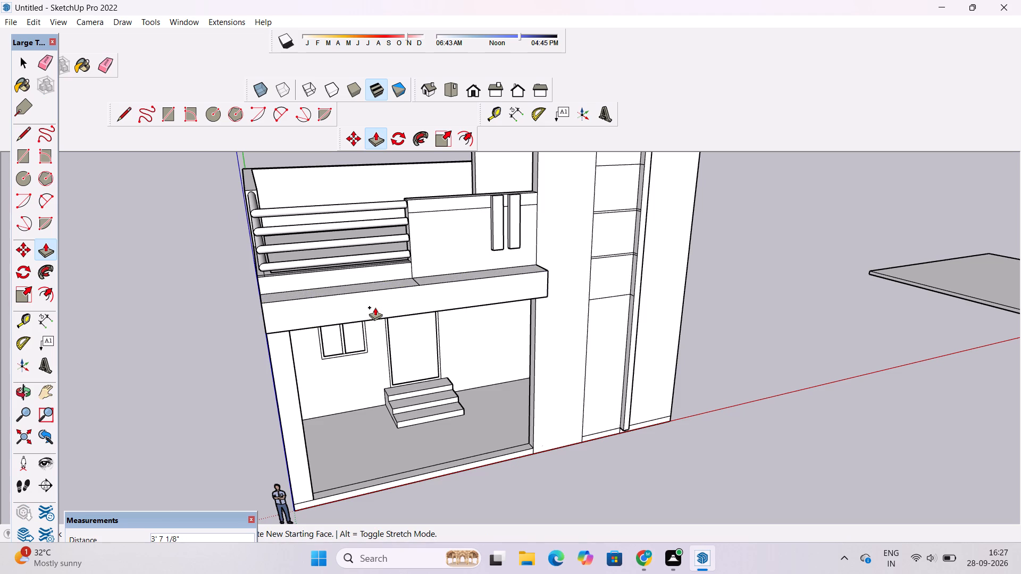
{"action": "type", "text": "1'"}
{"action": "key", "text": "Return"}
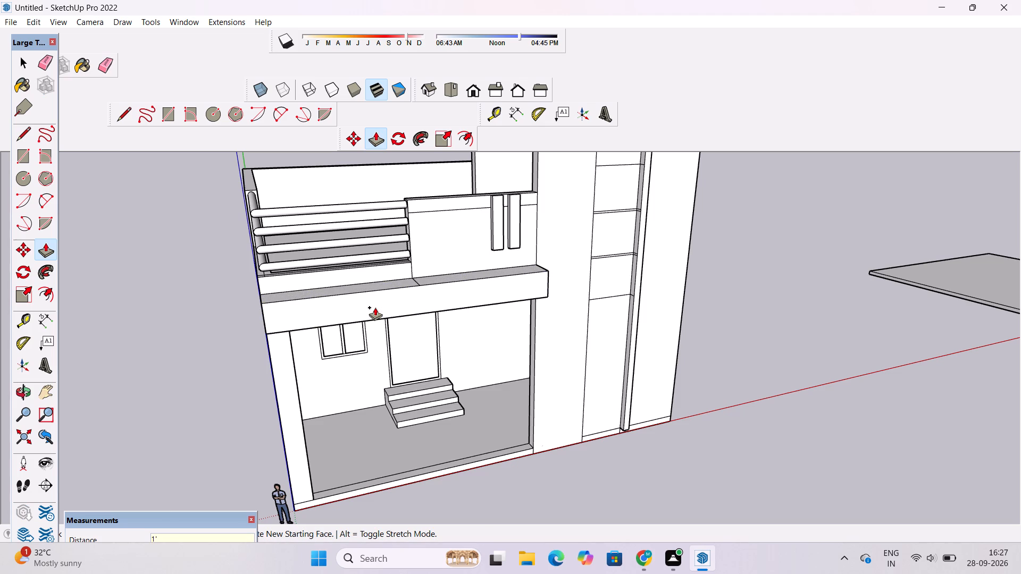
Push/Pull the side beam face below the terrace railing outward by 1'.
{"action": "scroll", "coordinate": [185, 290], "scroll_direction": "up", "scroll_amount": 13}
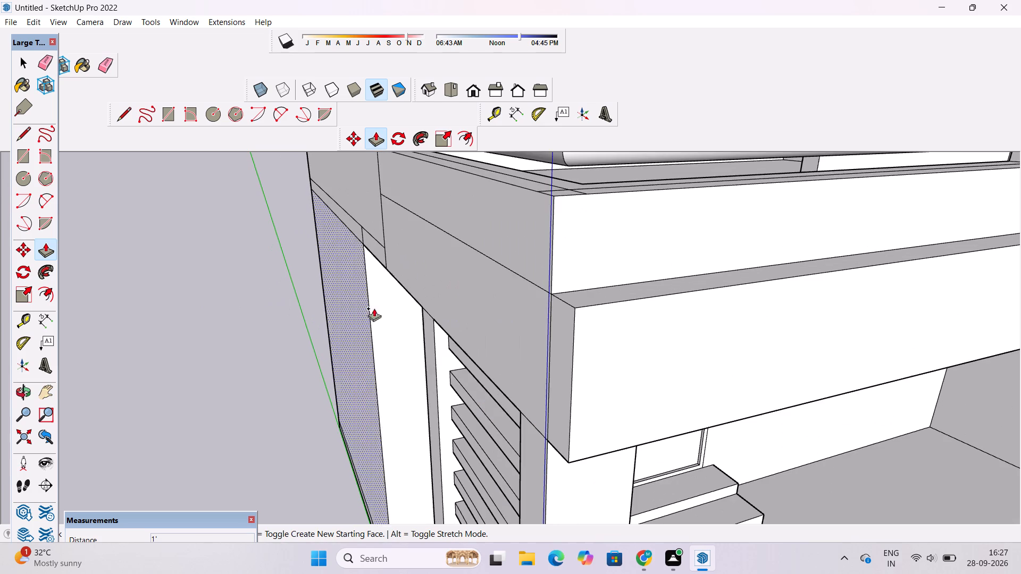
{"action": "left_click", "coordinate": [485, 310]}
{"action": "type", "text": "1'"}
{"action": "key", "text": "Return"}
Extend the side beam's end face at the house corner until it is flush with the projecting front beam.
{"action": "scroll", "coordinate": [439, 327], "scroll_direction": "down", "scroll_amount": 4}
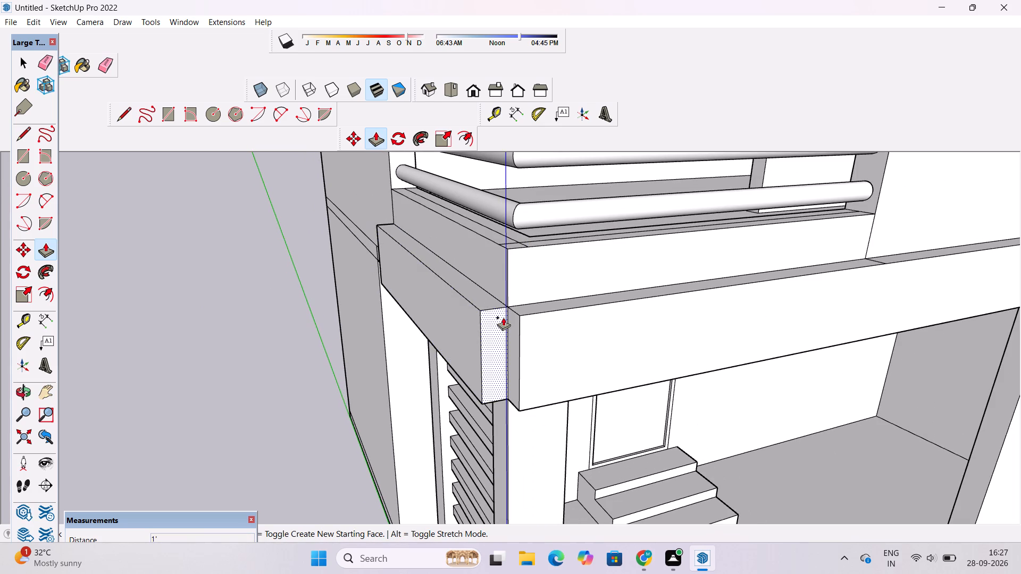
{"action": "left_click", "coordinate": [485, 320]}
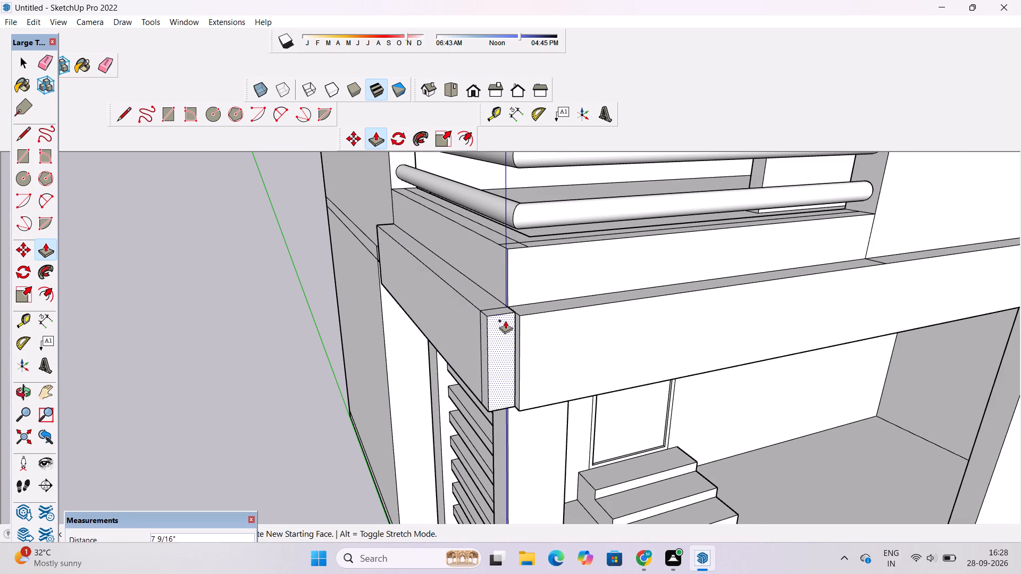
{"action": "left_click", "coordinate": [521, 315]}
{"action": "key", "text": "o"}
{"action": "scroll", "coordinate": [502, 319], "scroll_direction": "down", "scroll_amount": 7}
{"action": "left_click_drag", "start_coordinate": [517, 322], "coordinate": [565, 412]}
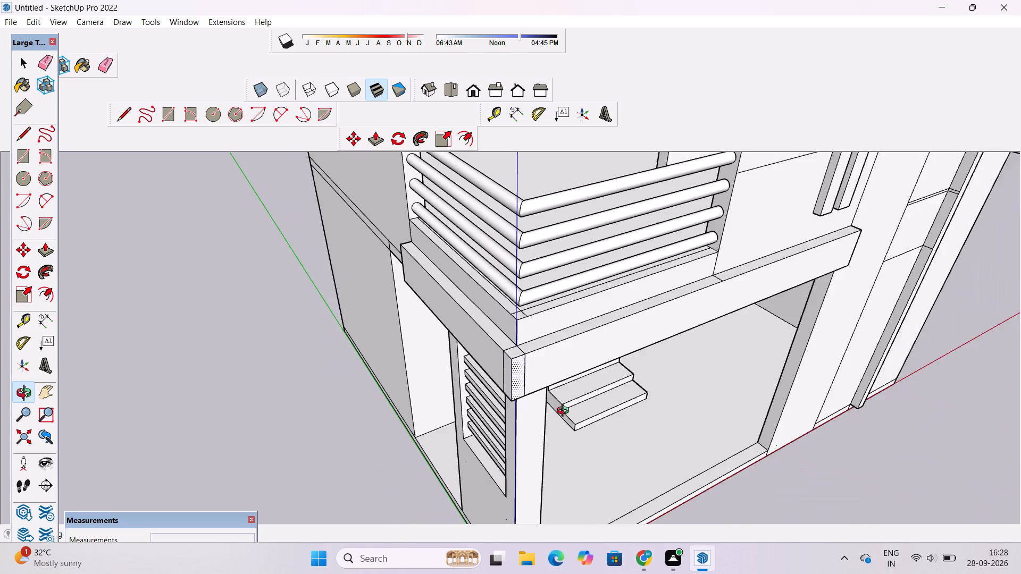
Erase the seam lines on the top, front and side faces of the projecting beam's corner.
{"action": "left_click_drag", "start_coordinate": [565, 412], "coordinate": [569, 418]}
{"action": "scroll", "coordinate": [534, 390], "scroll_direction": "up", "scroll_amount": 4}
{"action": "left_click_drag", "start_coordinate": [505, 399], "coordinate": [600, 393]}
{"action": "scroll", "coordinate": [554, 366], "scroll_direction": "up", "scroll_amount": 5}
{"action": "left_click_drag", "start_coordinate": [570, 357], "coordinate": [365, 406], "text": "shift"}
{"action": "left_click_drag", "start_coordinate": [400, 416], "coordinate": [386, 396]}
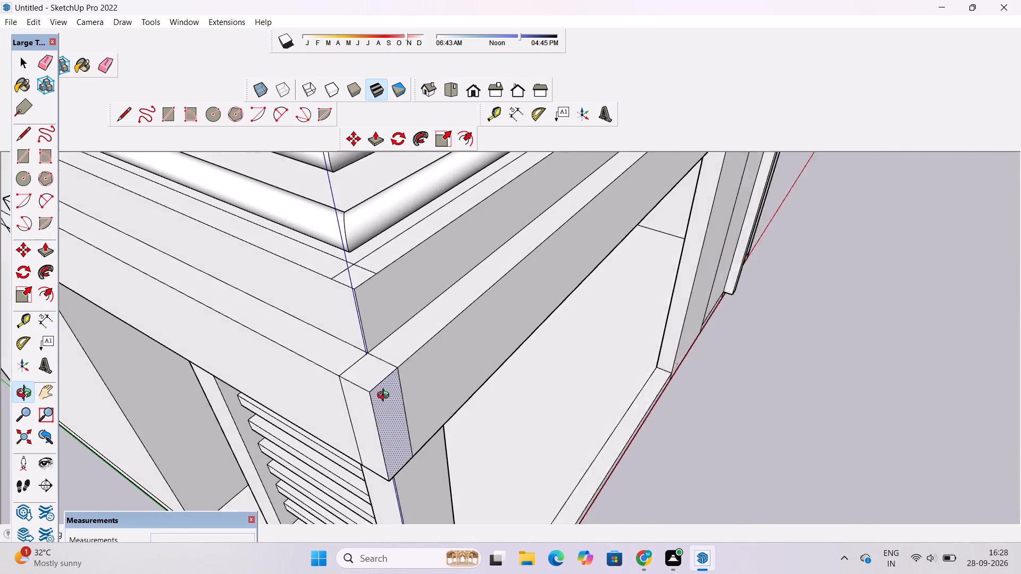
{"action": "left_click_drag", "start_coordinate": [386, 396], "coordinate": [382, 391]}
{"action": "key", "text": "e"}
{"action": "scroll", "coordinate": [390, 352], "scroll_direction": "up", "scroll_amount": 2}
{"action": "left_click_drag", "start_coordinate": [388, 341], "coordinate": [382, 353]}
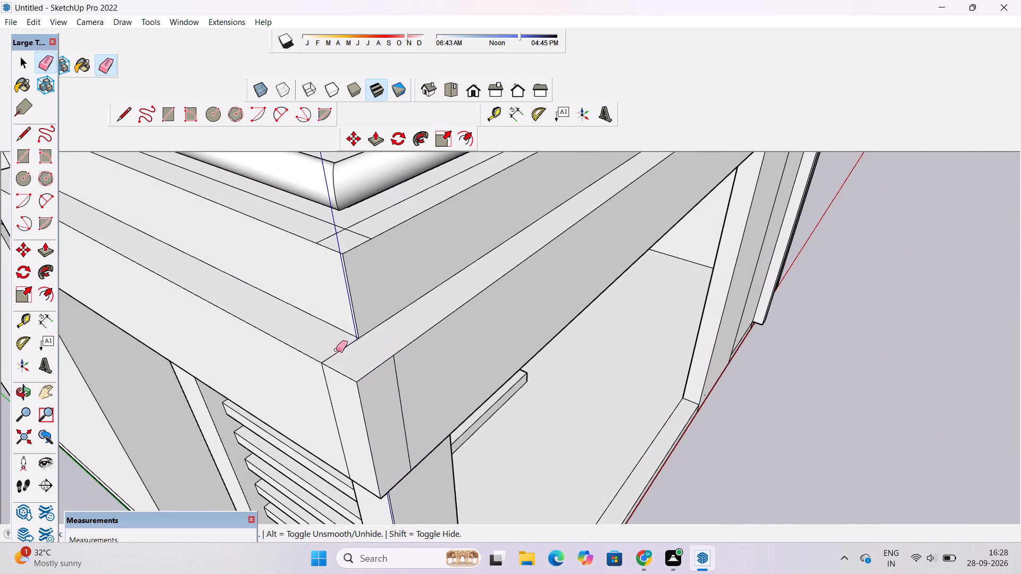
{"action": "left_click", "coordinate": [336, 350]}
{"action": "left_click_drag", "start_coordinate": [415, 370], "coordinate": [398, 382]}
{"action": "left_click", "coordinate": [332, 400]}
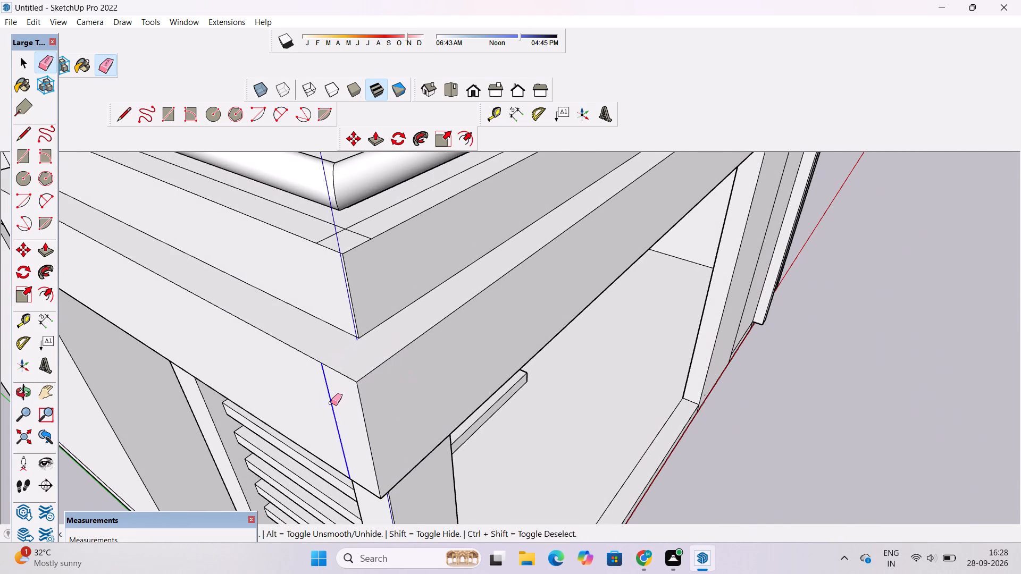
Erase the four seam lines on the underside of the projecting beam around the corner post.
{"action": "key", "text": "o"}
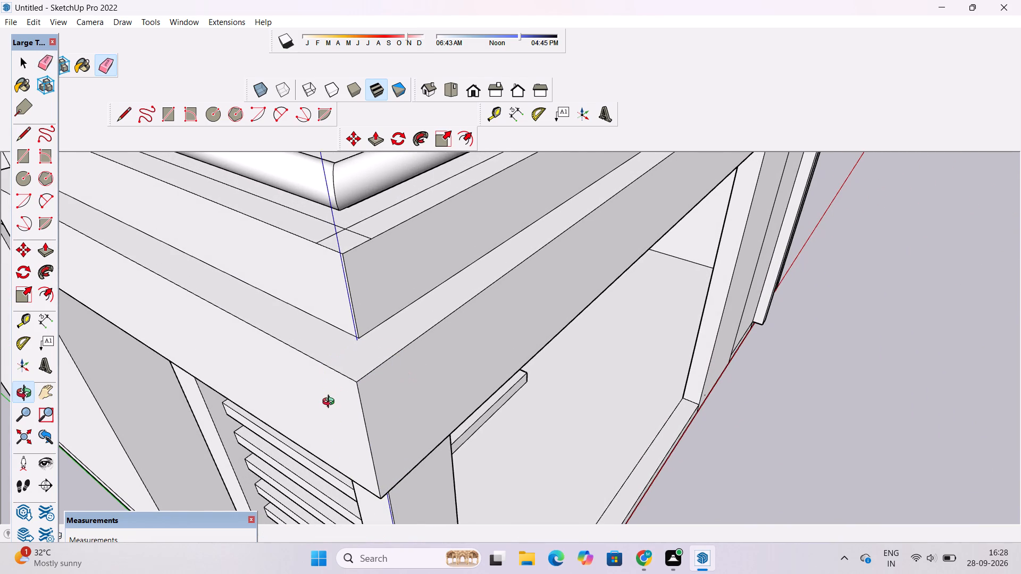
{"action": "scroll", "coordinate": [331, 403], "scroll_direction": "down", "scroll_amount": 6}
{"action": "left_click_drag", "start_coordinate": [348, 450], "coordinate": [378, 244]}
{"action": "scroll", "coordinate": [381, 364], "scroll_direction": "up", "scroll_amount": 3}
{"action": "left_click_drag", "start_coordinate": [369, 357], "coordinate": [391, 282]}
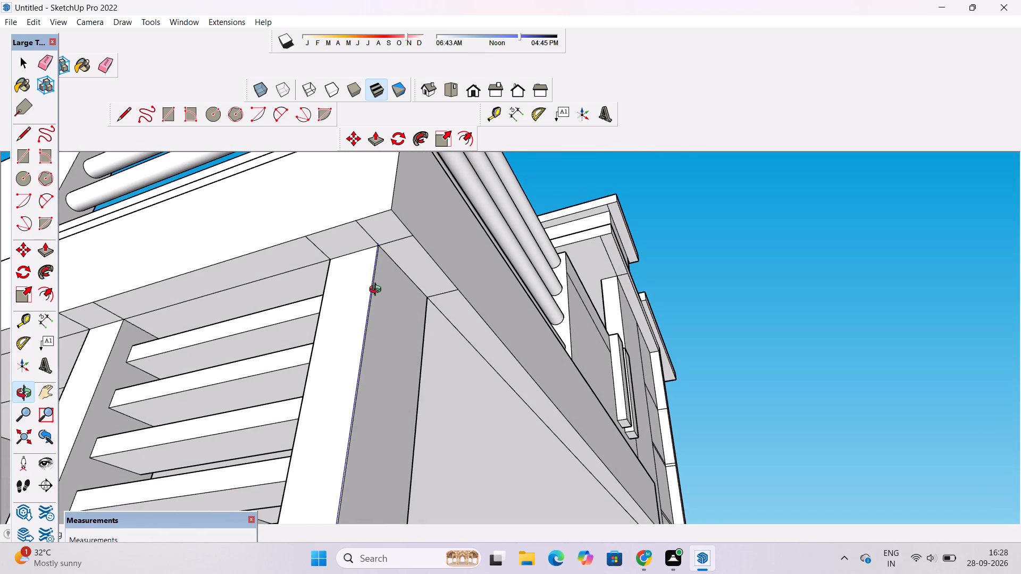
{"action": "left_click_drag", "start_coordinate": [372, 295], "coordinate": [422, 356], "text": "shift"}
{"action": "left_click_drag", "start_coordinate": [403, 322], "coordinate": [435, 343], "text": "shift"}
{"action": "left_click_drag", "start_coordinate": [397, 326], "coordinate": [421, 305]}
{"action": "left_click_drag", "start_coordinate": [421, 308], "coordinate": [421, 311], "text": "shift"}
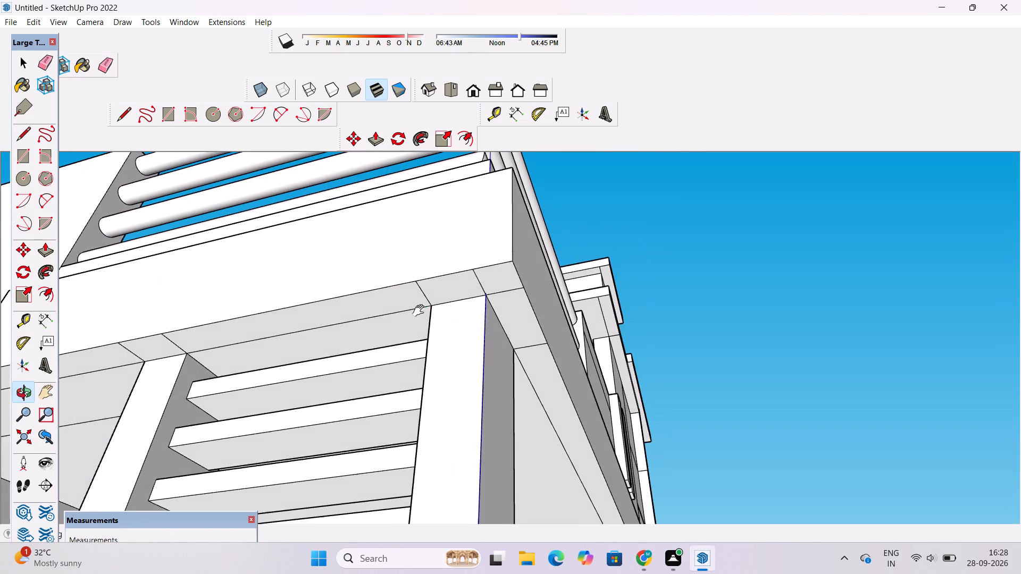
{"action": "left_click_drag", "start_coordinate": [421, 311], "coordinate": [422, 345], "text": "shift"}
{"action": "key", "text": "e"}
{"action": "scroll", "coordinate": [422, 344], "scroll_direction": "up", "scroll_amount": 2}
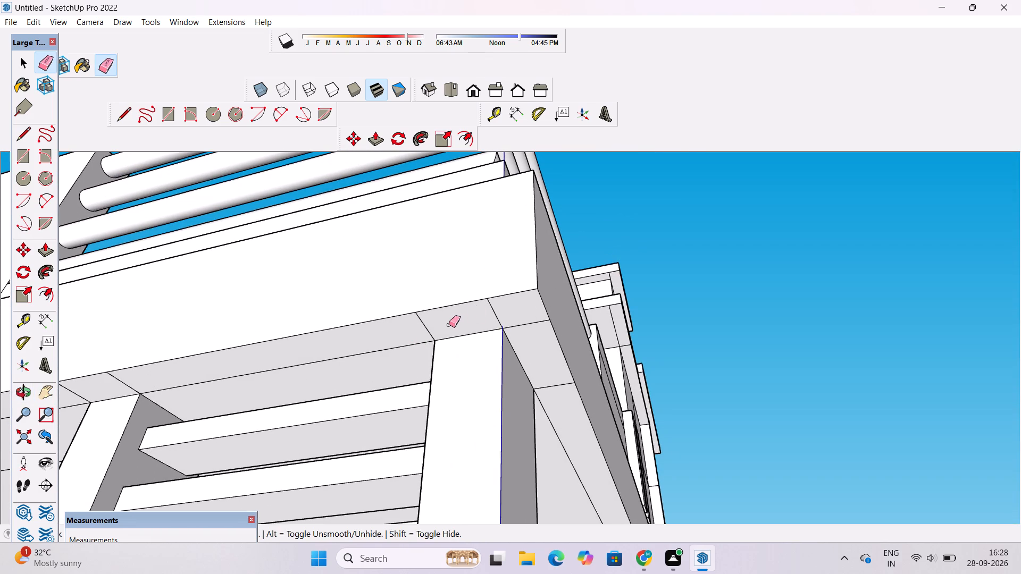
{"action": "left_click_drag", "start_coordinate": [500, 306], "coordinate": [416, 329]}
{"action": "left_click_drag", "start_coordinate": [530, 323], "coordinate": [565, 390]}
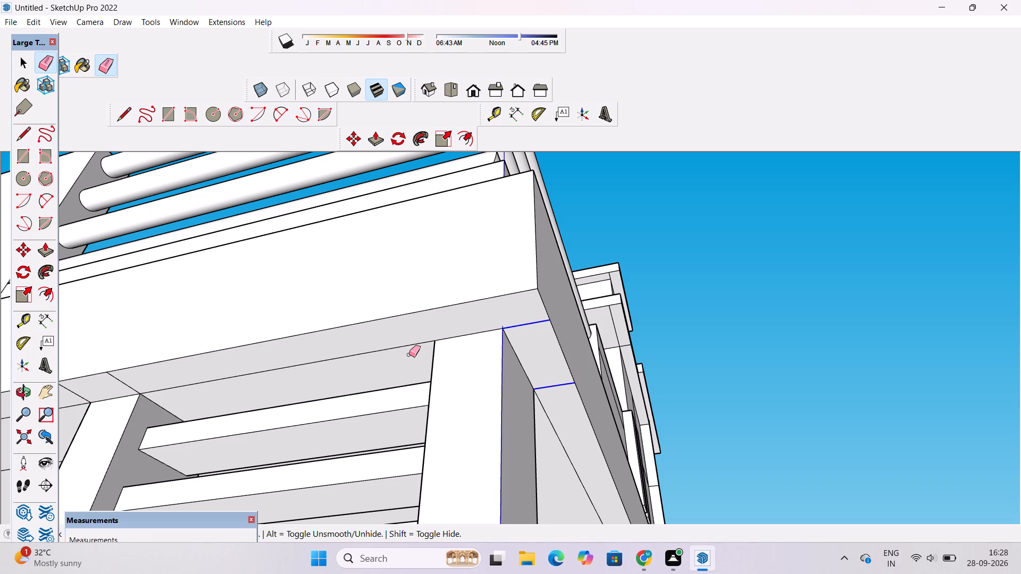
Erase the two seam lines on the side beam's underside above the inner louvre post.
{"action": "scroll", "coordinate": [406, 352], "scroll_direction": "down", "scroll_amount": 4}
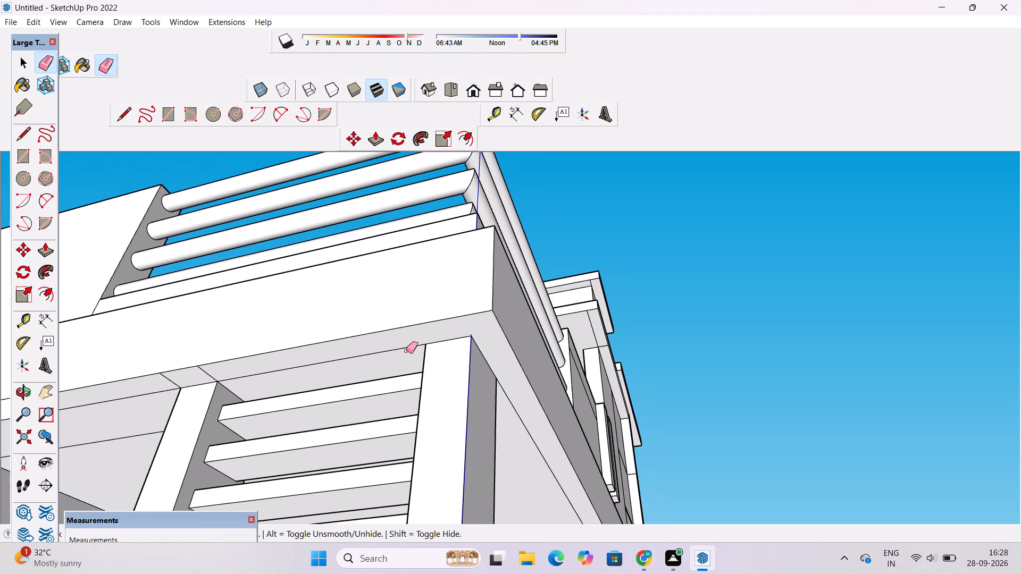
{"action": "scroll", "coordinate": [406, 351], "scroll_direction": "down", "scroll_amount": 1}
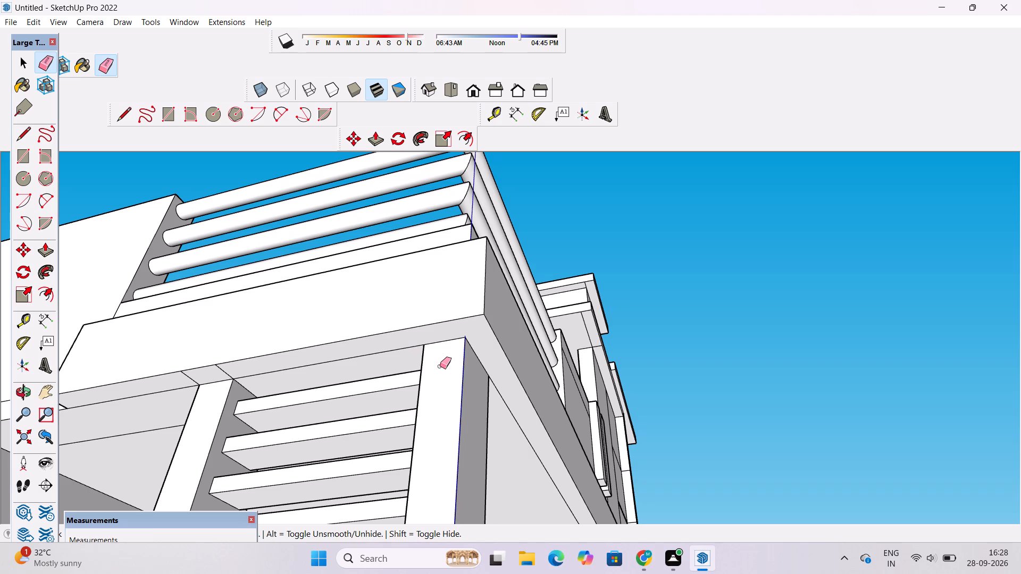
{"action": "key", "text": "o"}
{"action": "scroll", "coordinate": [436, 389], "scroll_direction": "down", "scroll_amount": 5}
{"action": "scroll", "coordinate": [378, 384], "scroll_direction": "up", "scroll_amount": 2}
{"action": "left_click_drag", "start_coordinate": [190, 374], "coordinate": [284, 350]}
{"action": "left_click_drag", "start_coordinate": [311, 325], "coordinate": [324, 356], "text": "shift"}
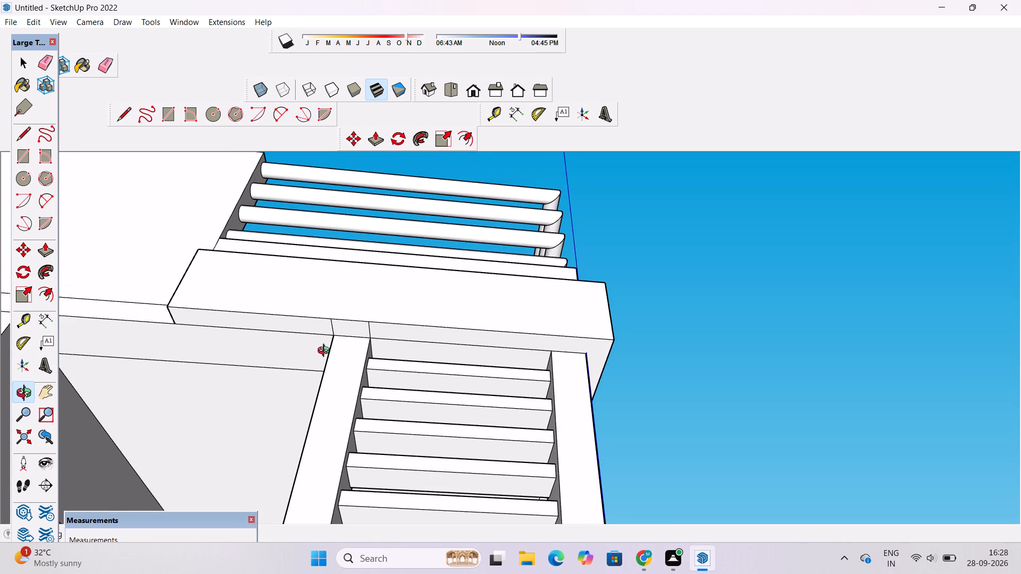
{"action": "left_click_drag", "start_coordinate": [346, 319], "coordinate": [334, 322]}
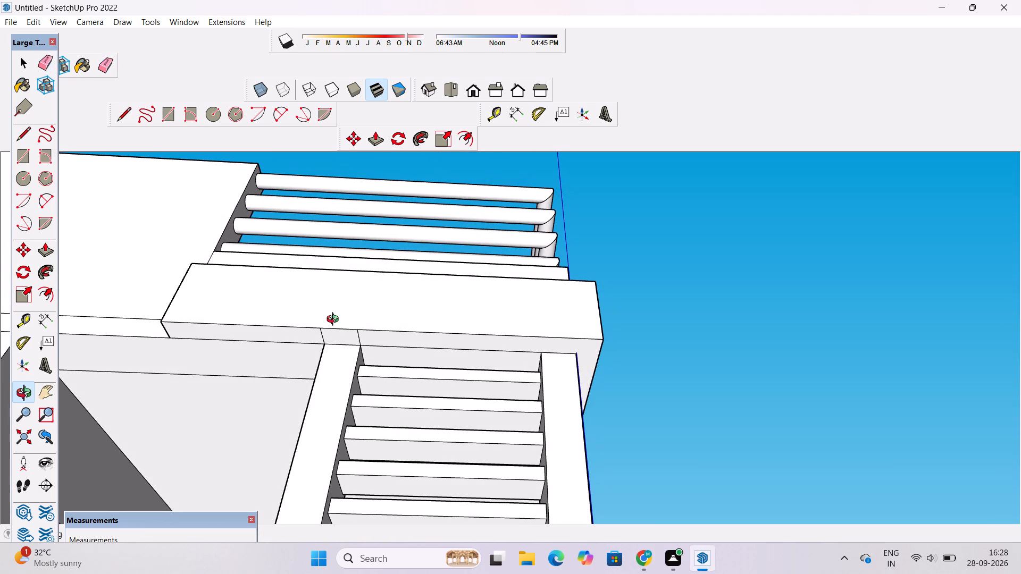
{"action": "scroll", "coordinate": [339, 317], "scroll_direction": "down", "scroll_amount": 4}
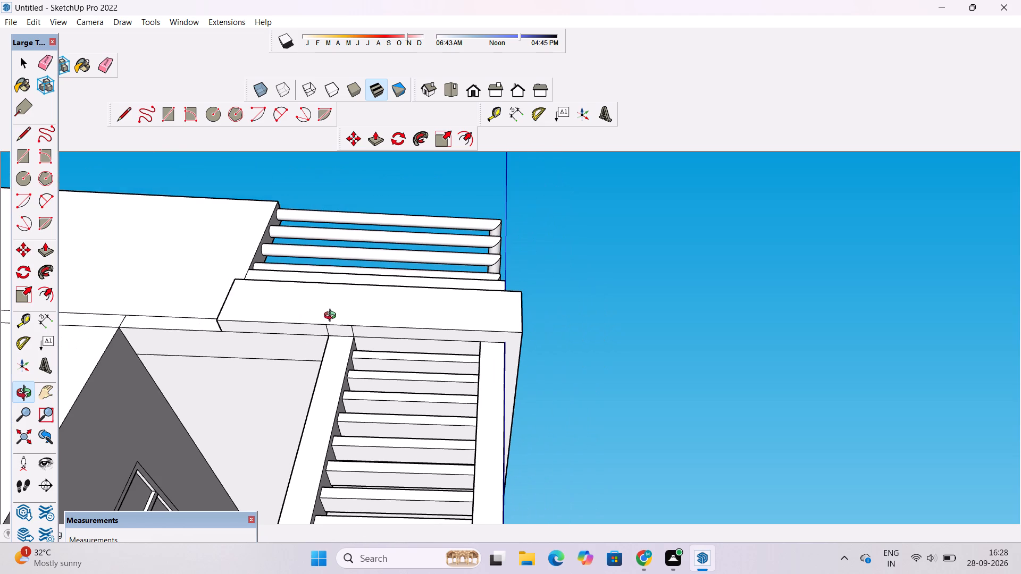
{"action": "left_click_drag", "start_coordinate": [328, 349], "coordinate": [336, 314]}
{"action": "left_click_drag", "start_coordinate": [337, 309], "coordinate": [329, 386], "text": "shift"}
{"action": "scroll", "coordinate": [324, 372], "scroll_direction": "up", "scroll_amount": 8}
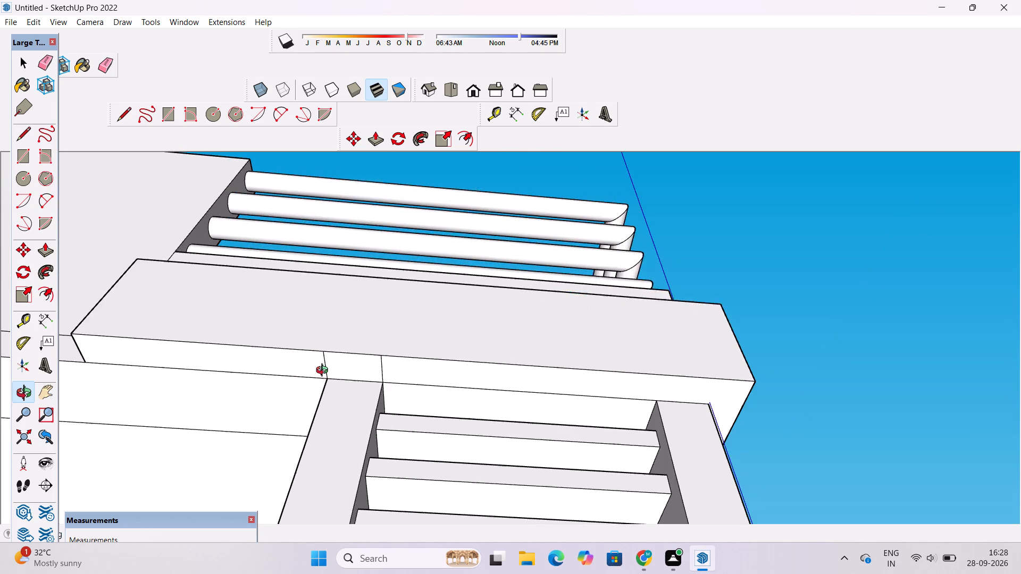
{"action": "key", "text": "e"}
{"action": "scroll", "coordinate": [324, 372], "scroll_direction": "up", "scroll_amount": 5}
{"action": "left_click_drag", "start_coordinate": [420, 370], "coordinate": [317, 367]}
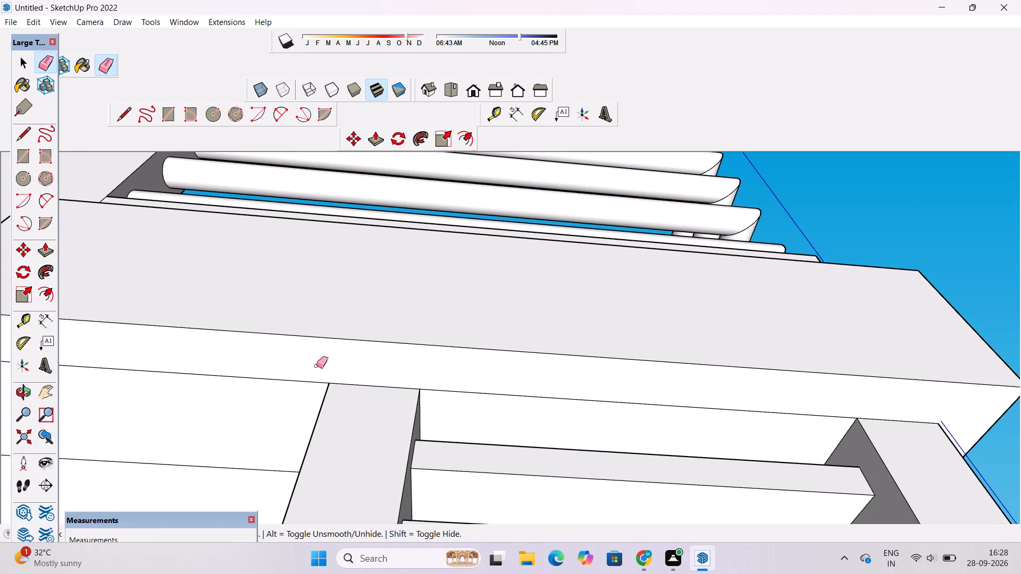
Erase the long seam line under the porch ceiling alongside the side beam.
{"action": "key", "text": "o"}
{"action": "scroll", "coordinate": [314, 366], "scroll_direction": "down", "scroll_amount": 6}
{"action": "left_click_drag", "start_coordinate": [380, 350], "coordinate": [221, 358]}
{"action": "scroll", "coordinate": [216, 359], "scroll_direction": "down", "scroll_amount": 8}
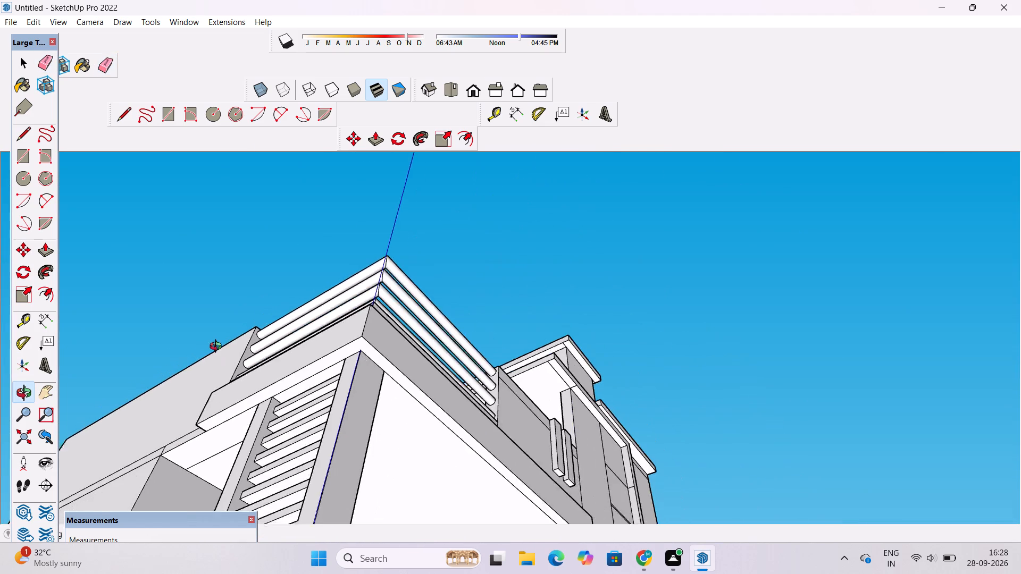
{"action": "scroll", "coordinate": [218, 348], "scroll_direction": "down", "scroll_amount": 2}
{"action": "left_click_drag", "start_coordinate": [219, 408], "coordinate": [220, 493]}
{"action": "scroll", "coordinate": [227, 478], "scroll_direction": "up", "scroll_amount": 5}
{"action": "left_click_drag", "start_coordinate": [227, 473], "coordinate": [300, 453], "text": "shift"}
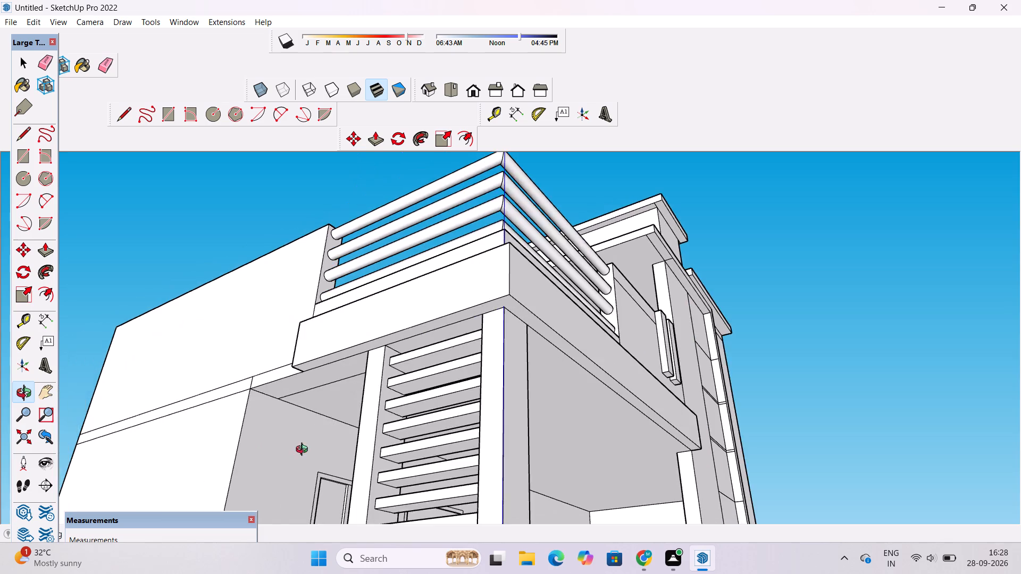
{"action": "left_click_drag", "start_coordinate": [308, 445], "coordinate": [441, 410]}
{"action": "left_click_drag", "start_coordinate": [364, 347], "coordinate": [501, 328]}
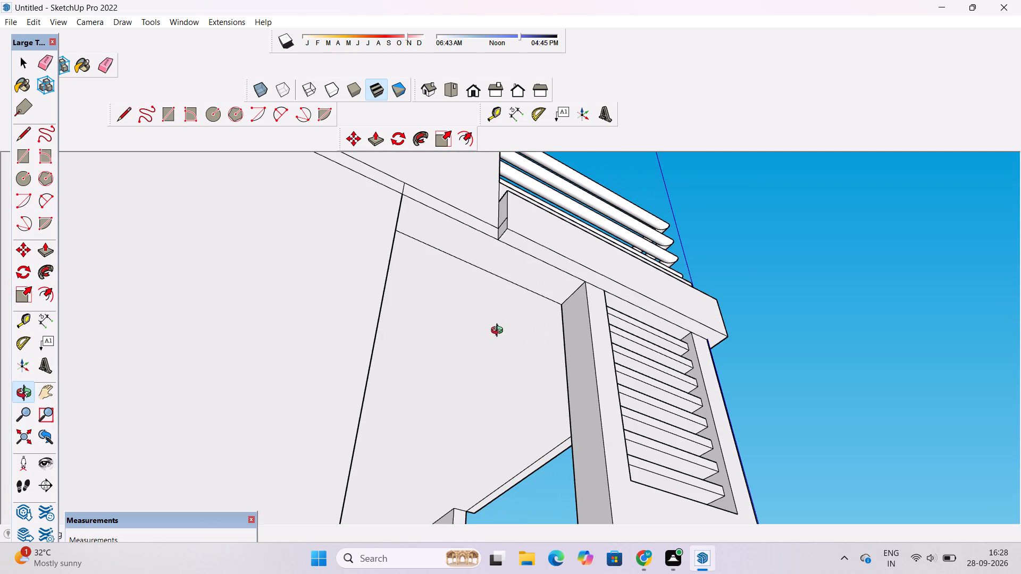
{"action": "key", "text": "e"}
{"action": "left_click_drag", "start_coordinate": [515, 271], "coordinate": [509, 289]}
Erase the leftover band edges on the outer side wall next to the side beam's inner end.
{"action": "key", "text": "o"}
{"action": "scroll", "coordinate": [495, 288], "scroll_direction": "down", "scroll_amount": 7}
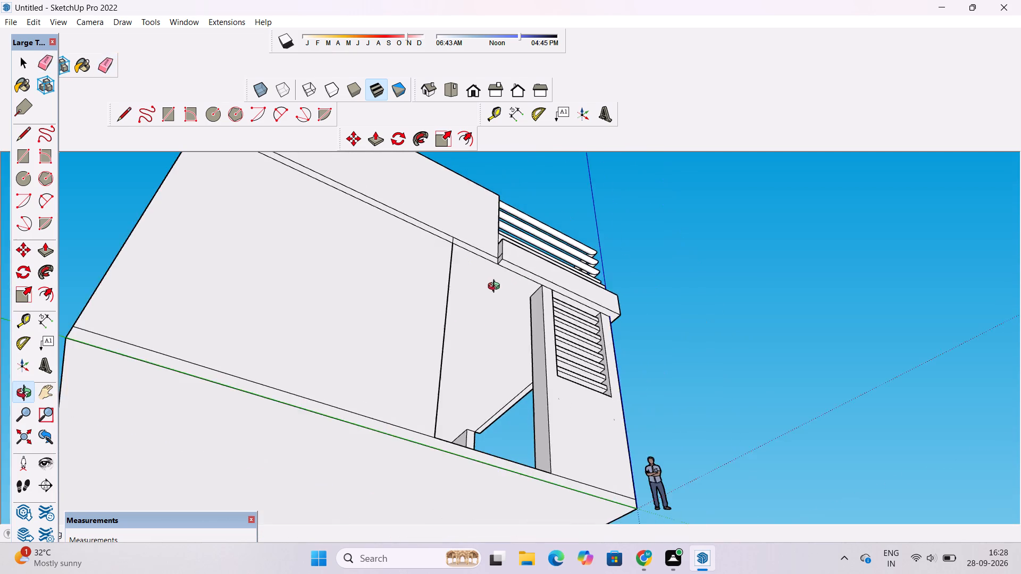
{"action": "left_click_drag", "start_coordinate": [534, 268], "coordinate": [397, 406]}
{"action": "left_click_drag", "start_coordinate": [391, 408], "coordinate": [419, 344], "text": "shift"}
{"action": "left_click_drag", "start_coordinate": [420, 345], "coordinate": [426, 389]}
{"action": "scroll", "coordinate": [375, 320], "scroll_direction": "up", "scroll_amount": 4}
{"action": "left_click_drag", "start_coordinate": [376, 319], "coordinate": [423, 318], "text": "shift"}
{"action": "key", "text": "e"}
{"action": "scroll", "coordinate": [436, 298], "scroll_direction": "up", "scroll_amount": 2}
{"action": "left_click_drag", "start_coordinate": [478, 274], "coordinate": [458, 291]}
{"action": "left_click_drag", "start_coordinate": [453, 280], "coordinate": [443, 289]}
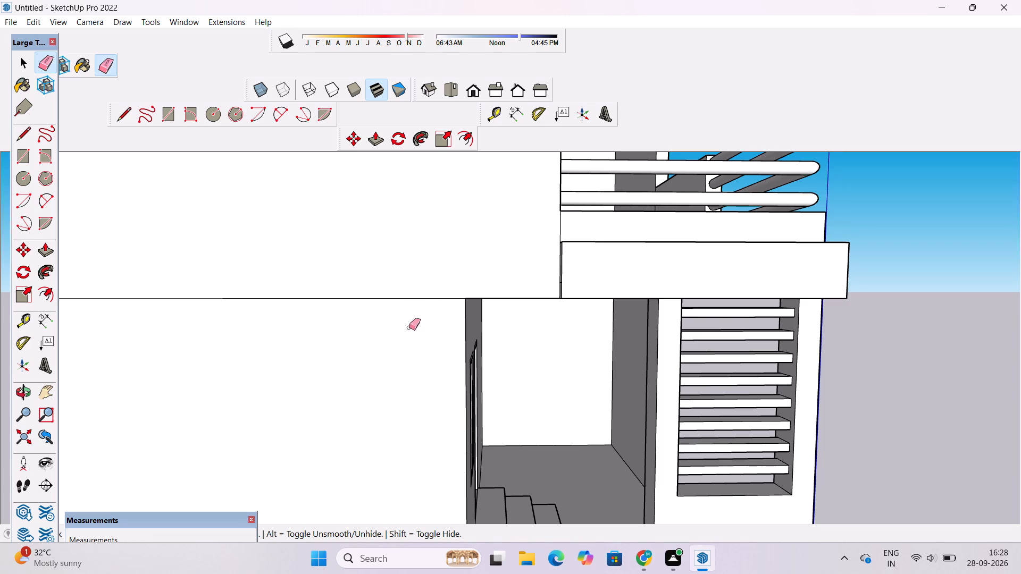
Examine the porch front, projecting beam, terrace railing and tall block from below, the corner and the front.
{"action": "key", "text": "o"}
{"action": "scroll", "coordinate": [392, 406], "scroll_direction": "down", "scroll_amount": 5}
{"action": "left_click_drag", "start_coordinate": [724, 339], "coordinate": [458, 273]}
{"action": "left_click_drag", "start_coordinate": [490, 360], "coordinate": [407, 293]}
{"action": "scroll", "coordinate": [407, 292], "scroll_direction": "down", "scroll_amount": 5}
{"action": "left_click_drag", "start_coordinate": [480, 289], "coordinate": [474, 324]}
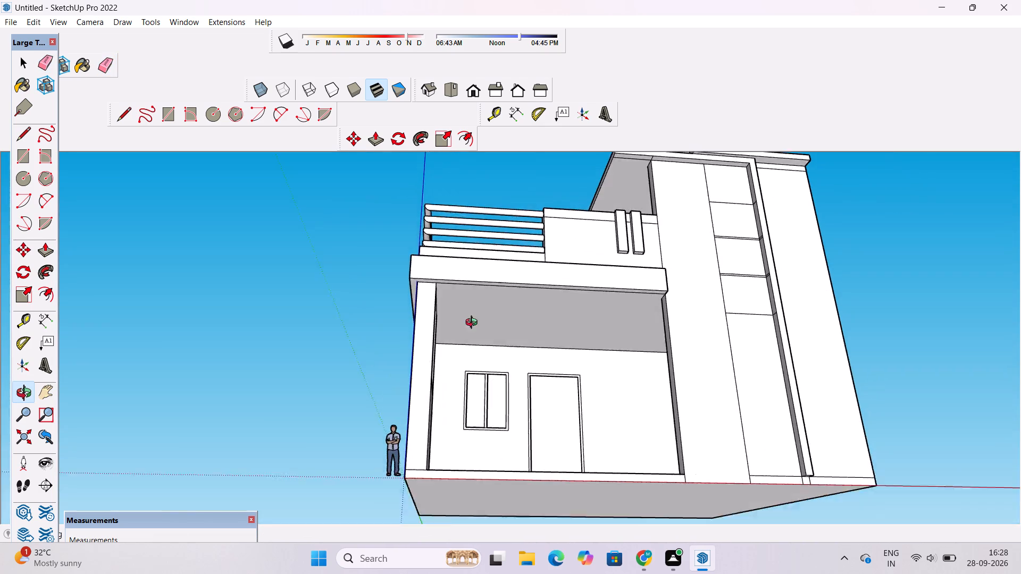
{"action": "left_click_drag", "start_coordinate": [474, 324], "coordinate": [471, 332]}
{"action": "scroll", "coordinate": [470, 342], "scroll_direction": "up", "scroll_amount": 1}
{"action": "scroll", "coordinate": [523, 334], "scroll_direction": "up", "scroll_amount": 3}
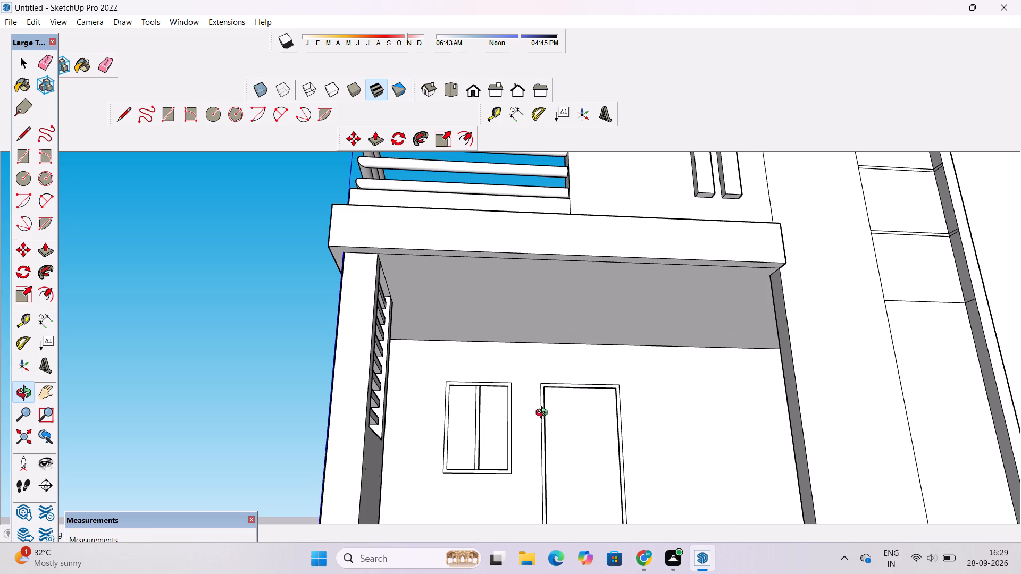
{"action": "scroll", "coordinate": [539, 415], "scroll_direction": "up", "scroll_amount": 2}
{"action": "left_click_drag", "start_coordinate": [545, 389], "coordinate": [533, 441], "text": "shift"}
{"action": "scroll", "coordinate": [518, 427], "scroll_direction": "down", "scroll_amount": 6}
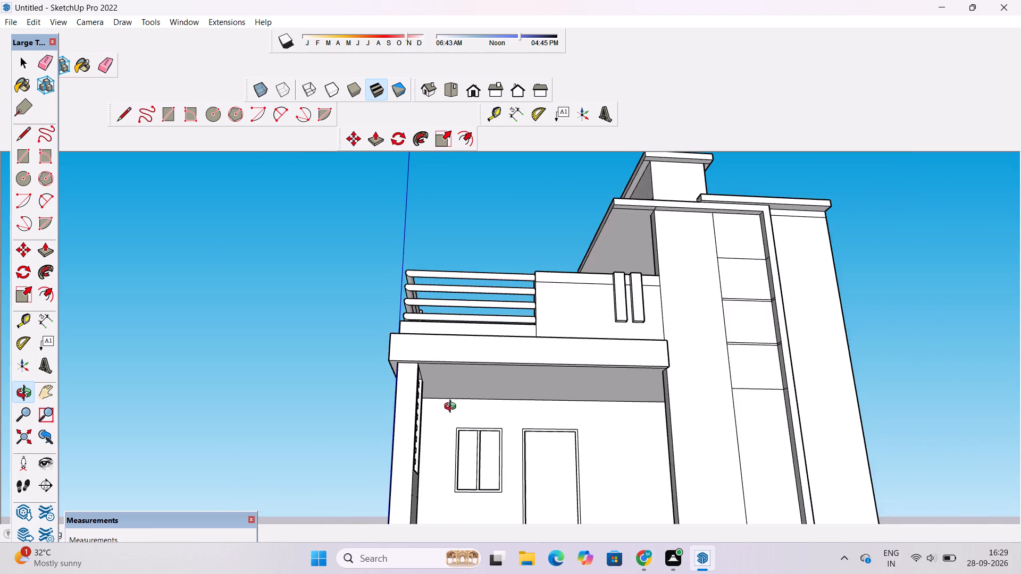
{"action": "left_click_drag", "start_coordinate": [447, 406], "coordinate": [504, 465]}
{"action": "left_click_drag", "start_coordinate": [504, 452], "coordinate": [509, 407], "text": "shift"}
{"action": "scroll", "coordinate": [503, 408], "scroll_direction": "down", "scroll_amount": 4}
{"action": "scroll", "coordinate": [424, 357], "scroll_direction": "up", "scroll_amount": 5}
{"action": "left_click_drag", "start_coordinate": [359, 385], "coordinate": [373, 387]}
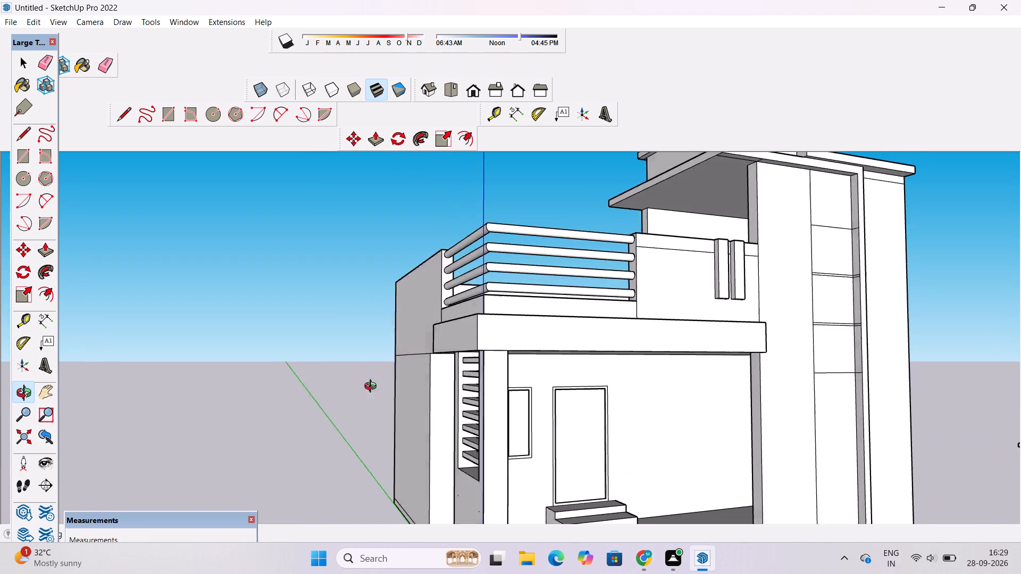
{"action": "left_click_drag", "start_coordinate": [373, 387], "coordinate": [689, 368]}
{"action": "scroll", "coordinate": [712, 348], "scroll_direction": "up", "scroll_amount": 3}
{"action": "left_click_drag", "start_coordinate": [715, 350], "coordinate": [483, 421]}
{"action": "scroll", "coordinate": [466, 420], "scroll_direction": "down", "scroll_amount": 1}
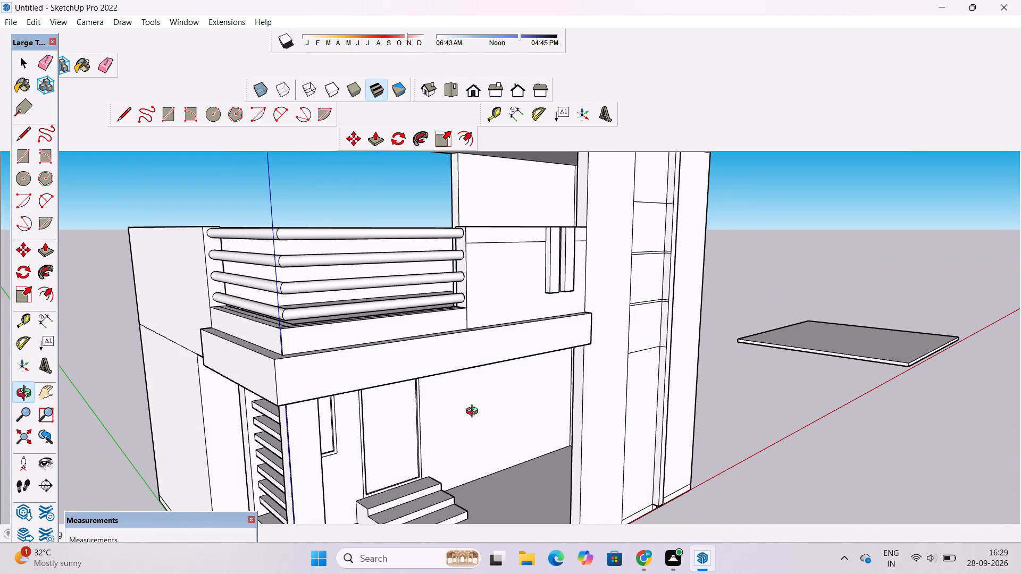
{"action": "left_click_drag", "start_coordinate": [557, 380], "coordinate": [464, 398]}
{"action": "left_click_drag", "start_coordinate": [641, 338], "coordinate": [486, 374]}
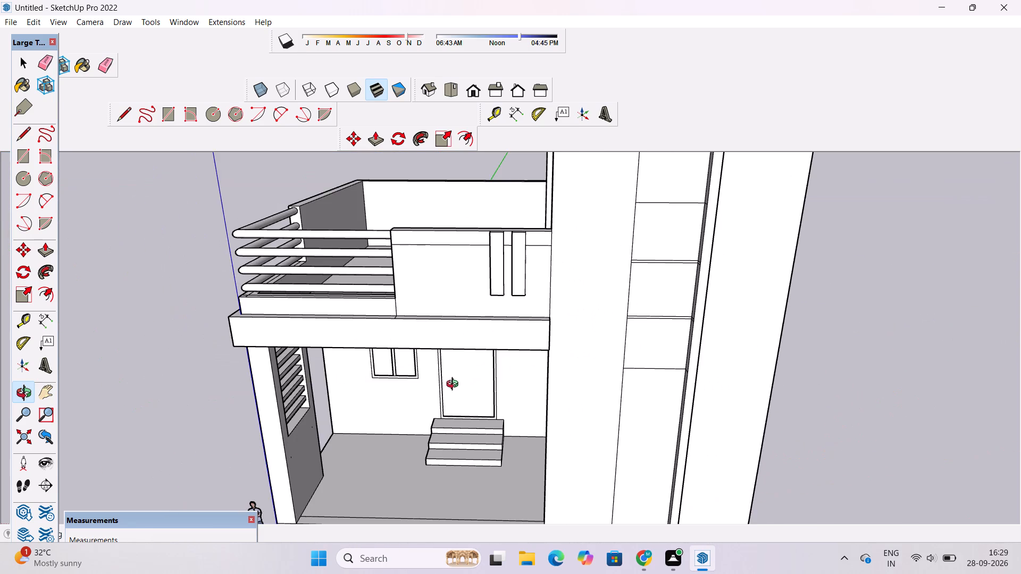
{"action": "scroll", "coordinate": [454, 385], "scroll_direction": "up", "scroll_amount": 2}
{"action": "left_click_drag", "start_coordinate": [425, 384], "coordinate": [428, 377]}
{"action": "left_click_drag", "start_coordinate": [430, 369], "coordinate": [488, 412], "text": "shift"}
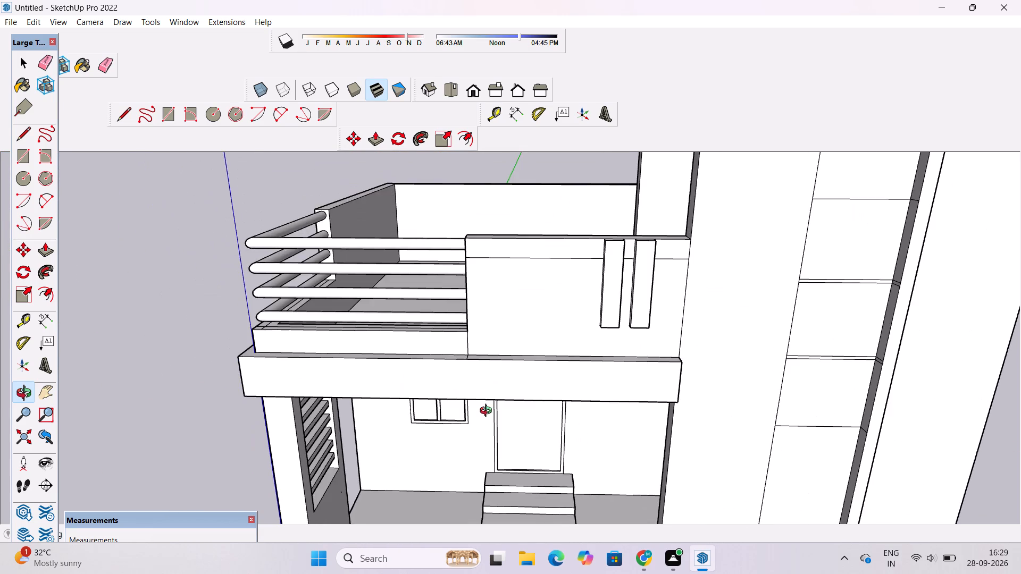
{"action": "left_click_drag", "start_coordinate": [512, 427], "coordinate": [526, 401]}
{"action": "scroll", "coordinate": [528, 399], "scroll_direction": "up", "scroll_amount": 2}
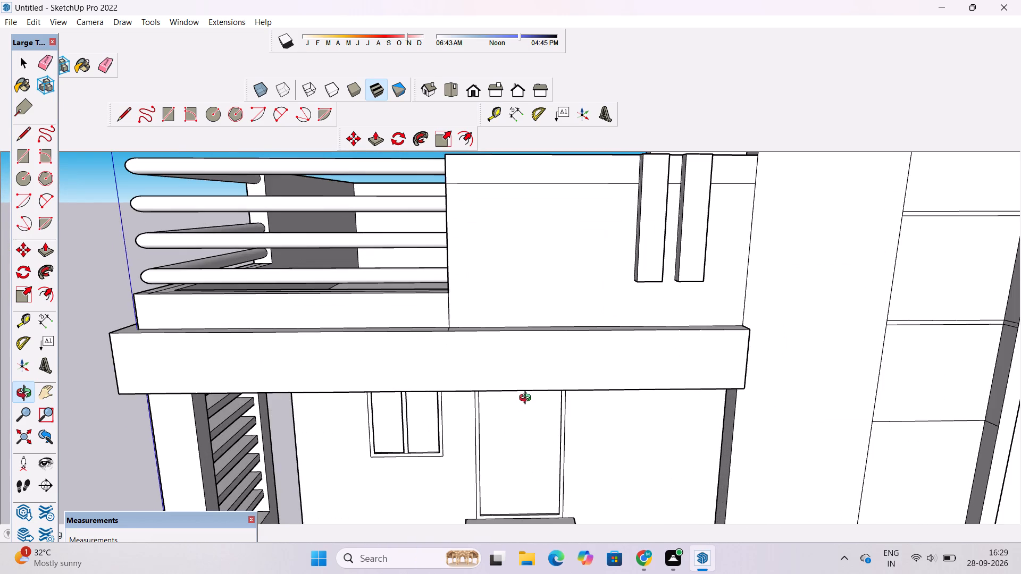
Erase the crossing seam lines on top of the terrace curb at the railing corner.
{"action": "scroll", "coordinate": [528, 399], "scroll_direction": "down", "scroll_amount": 4}
{"action": "left_click_drag", "start_coordinate": [343, 373], "coordinate": [355, 467]}
{"action": "scroll", "coordinate": [325, 387], "scroll_direction": "up", "scroll_amount": 9}
{"action": "left_click_drag", "start_coordinate": [246, 389], "coordinate": [270, 381]}
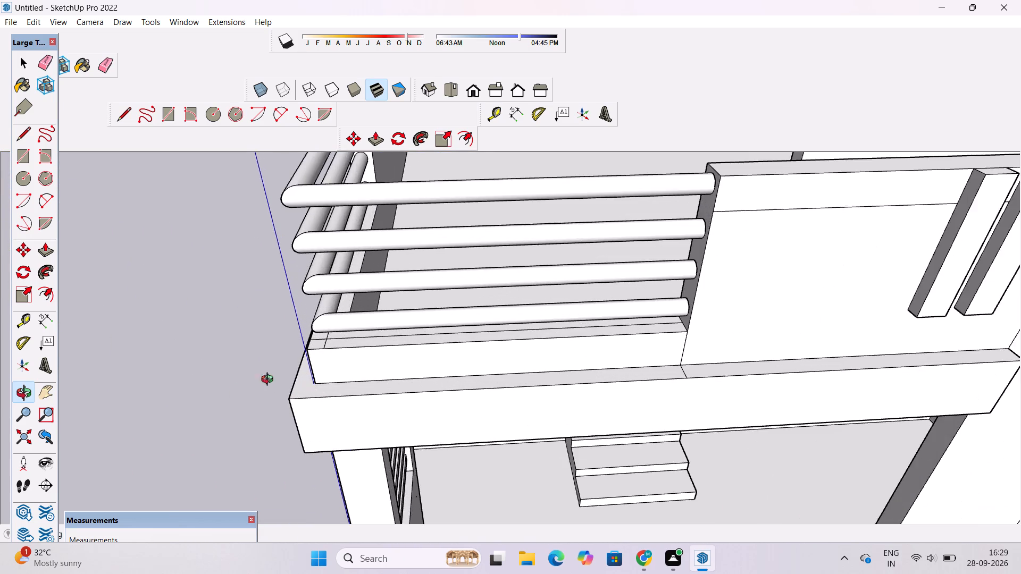
{"action": "left_click_drag", "start_coordinate": [270, 381], "coordinate": [327, 351]}
{"action": "scroll", "coordinate": [323, 351], "scroll_direction": "up", "scroll_amount": 8}
{"action": "left_click_drag", "start_coordinate": [306, 372], "coordinate": [332, 357]}
{"action": "left_click_drag", "start_coordinate": [332, 362], "coordinate": [331, 383], "text": "shift"}
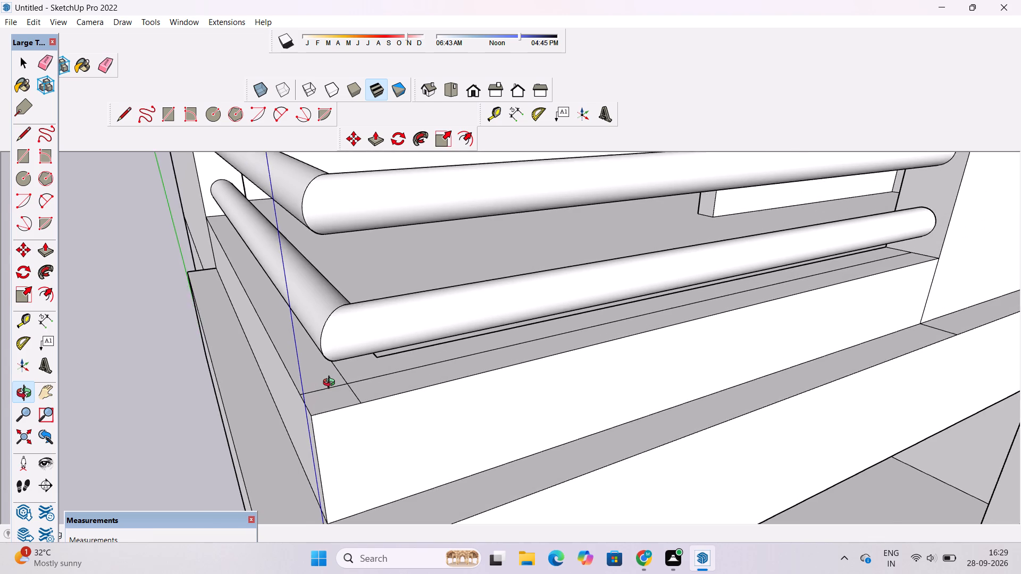
{"action": "scroll", "coordinate": [331, 384], "scroll_direction": "up", "scroll_amount": 5}
{"action": "key", "text": "e"}
{"action": "left_click_drag", "start_coordinate": [358, 372], "coordinate": [354, 394]}
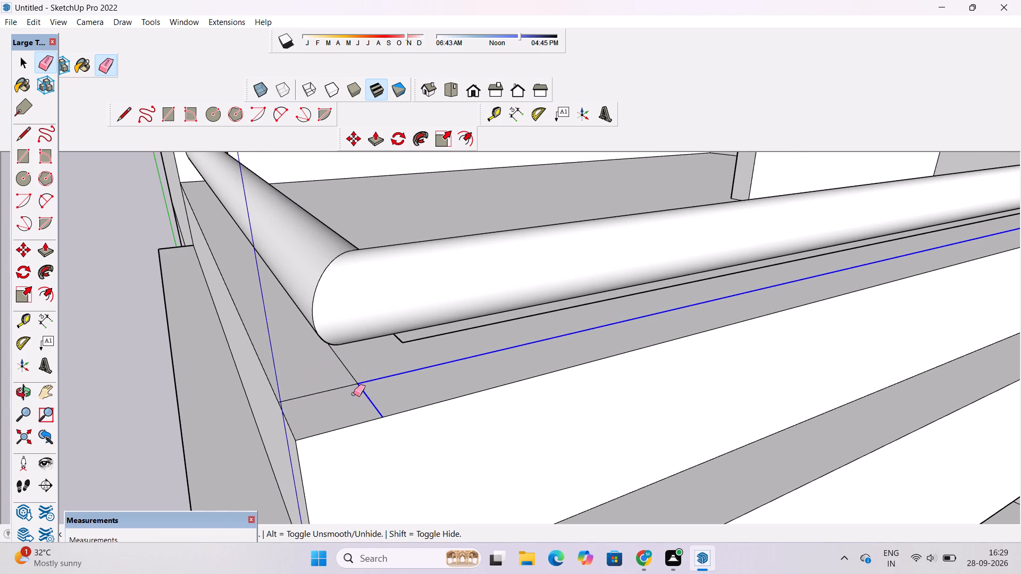
{"action": "left_click_drag", "start_coordinate": [354, 375], "coordinate": [349, 390]}
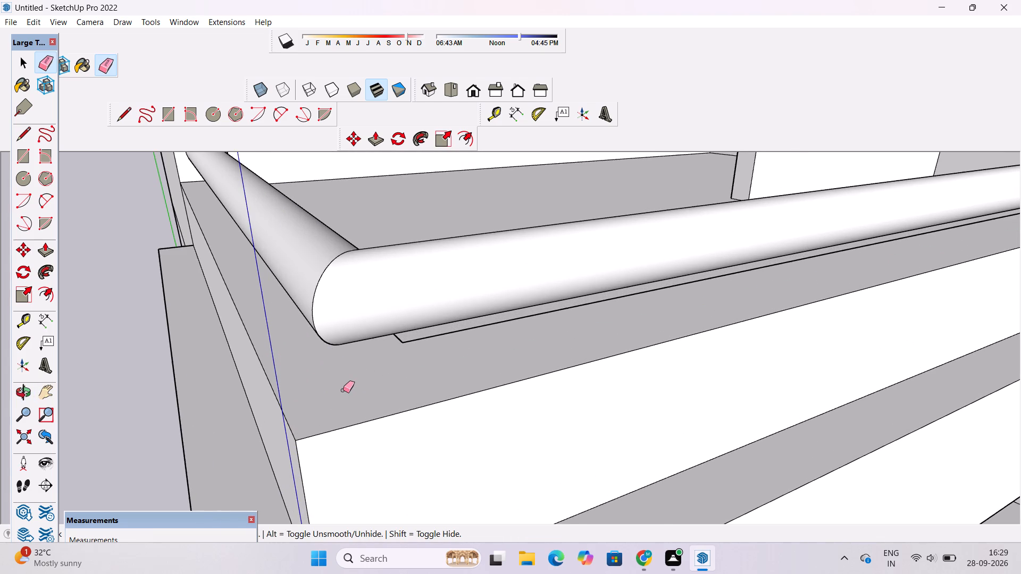
Examine the terrace railing from both sides and the parapet wall with its two vertical fins.
{"action": "scroll", "coordinate": [343, 390], "scroll_direction": "down", "scroll_amount": 4}
{"action": "scroll", "coordinate": [342, 388], "scroll_direction": "up", "scroll_amount": 2}
{"action": "key", "text": "o"}
{"action": "scroll", "coordinate": [300, 465], "scroll_direction": "down", "scroll_amount": 8}
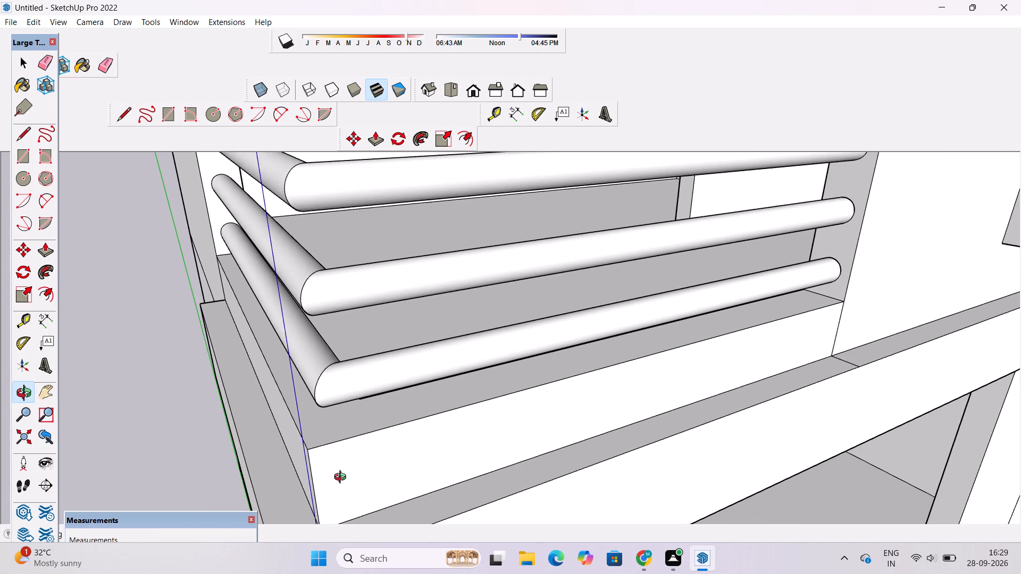
{"action": "left_click_drag", "start_coordinate": [386, 452], "coordinate": [264, 467], "text": "shift"}
{"action": "left_click_drag", "start_coordinate": [261, 480], "coordinate": [246, 349]}
{"action": "scroll", "coordinate": [246, 348], "scroll_direction": "down", "scroll_amount": 6}
{"action": "left_click_drag", "start_coordinate": [296, 321], "coordinate": [646, 401]}
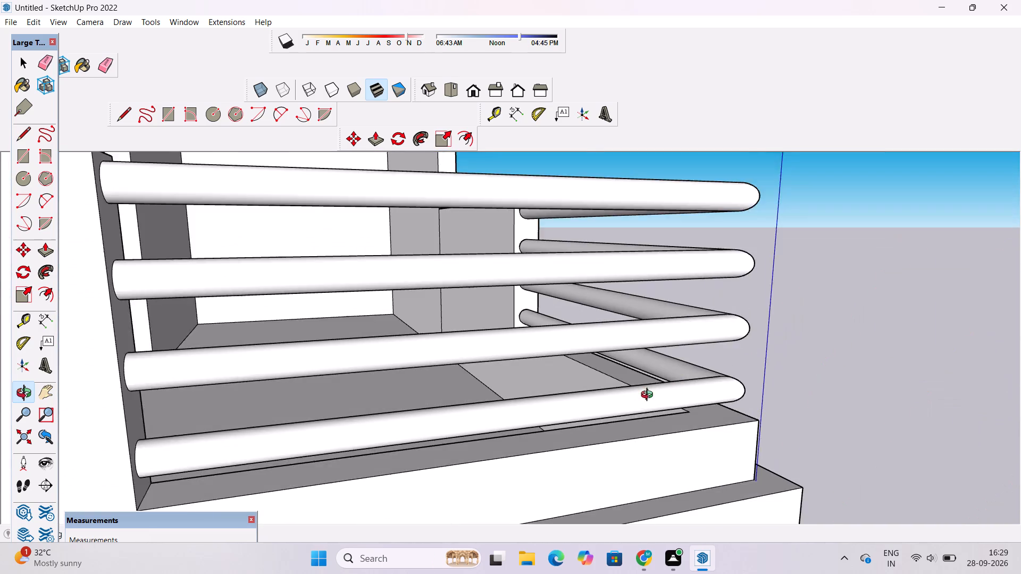
{"action": "scroll", "coordinate": [649, 389], "scroll_direction": "down", "scroll_amount": 4}
{"action": "left_click_drag", "start_coordinate": [768, 336], "coordinate": [324, 411]}
{"action": "scroll", "coordinate": [331, 345], "scroll_direction": "up", "scroll_amount": 5}
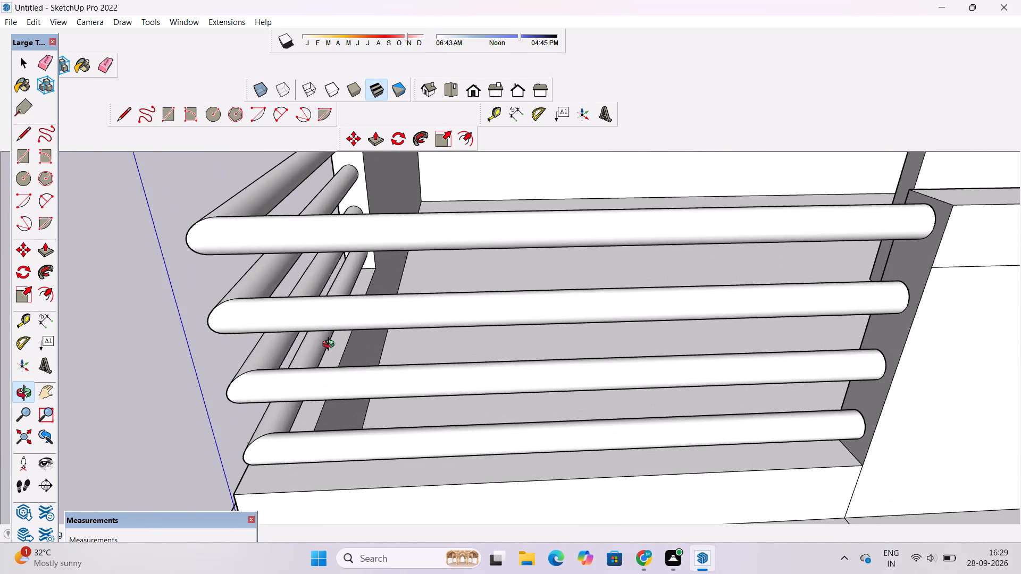
{"action": "left_click_drag", "start_coordinate": [326, 356], "coordinate": [307, 332]}
{"action": "scroll", "coordinate": [307, 322], "scroll_direction": "down", "scroll_amount": 7}
{"action": "left_click_drag", "start_coordinate": [389, 406], "coordinate": [407, 320]}
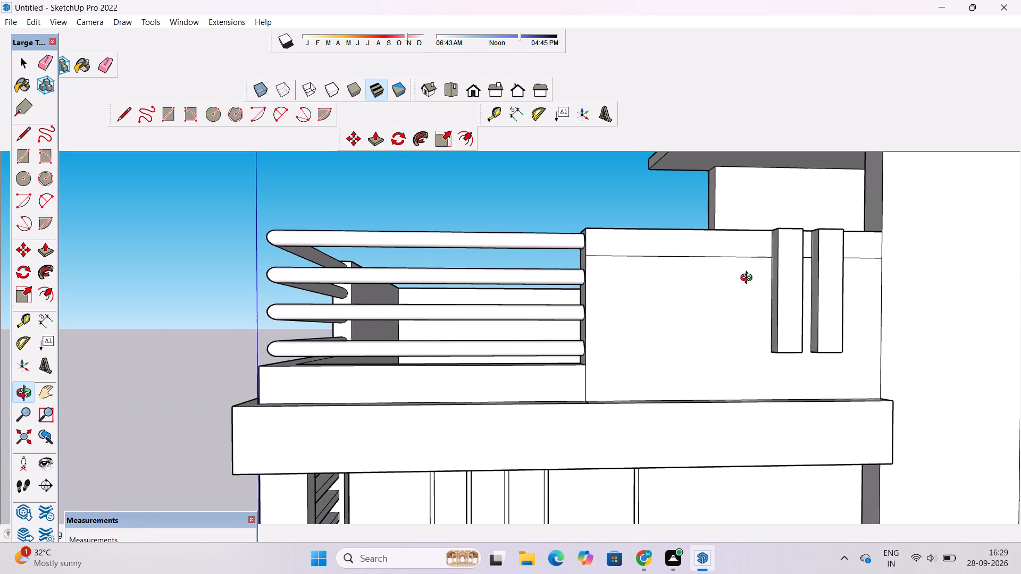
{"action": "scroll", "coordinate": [802, 281], "scroll_direction": "up", "scroll_amount": 2}
{"action": "left_click_drag", "start_coordinate": [795, 278], "coordinate": [595, 310], "text": "shift"}
{"action": "left_click_drag", "start_coordinate": [530, 300], "coordinate": [611, 339]}
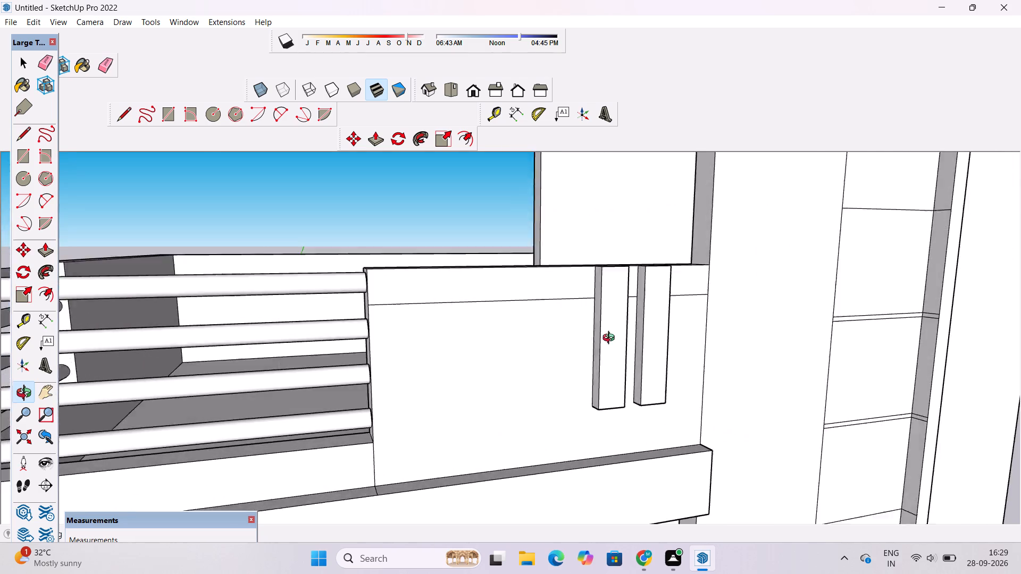
{"action": "left_click_drag", "start_coordinate": [611, 339], "coordinate": [638, 349]}
{"action": "scroll", "coordinate": [565, 305], "scroll_direction": "up", "scroll_amount": 3}
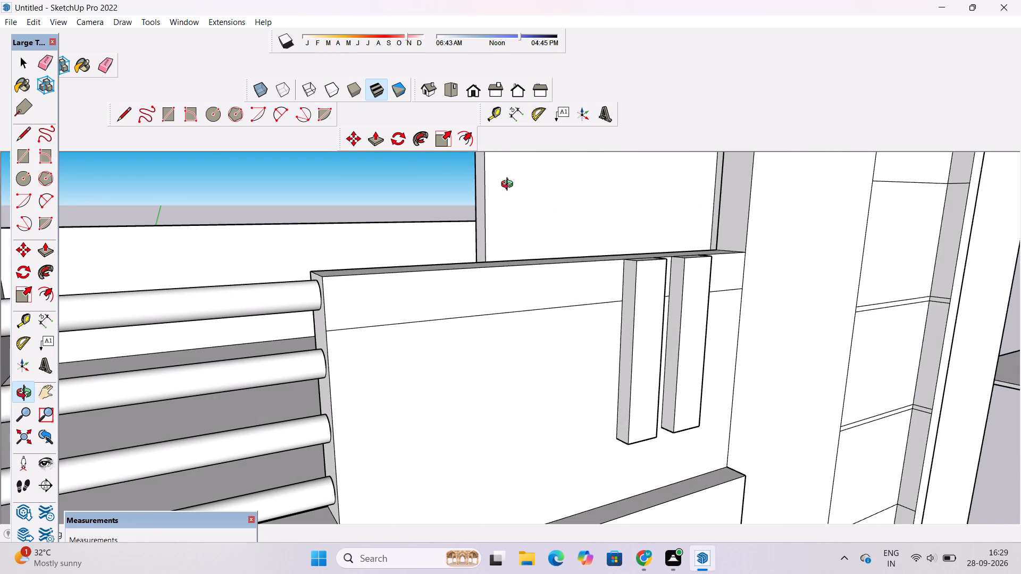
{"action": "scroll", "coordinate": [506, 189], "scroll_direction": "down", "scroll_amount": 3}
{"action": "scroll", "coordinate": [503, 199], "scroll_direction": "up", "scroll_amount": 4}
{"action": "scroll", "coordinate": [499, 210], "scroll_direction": "down", "scroll_amount": 1}
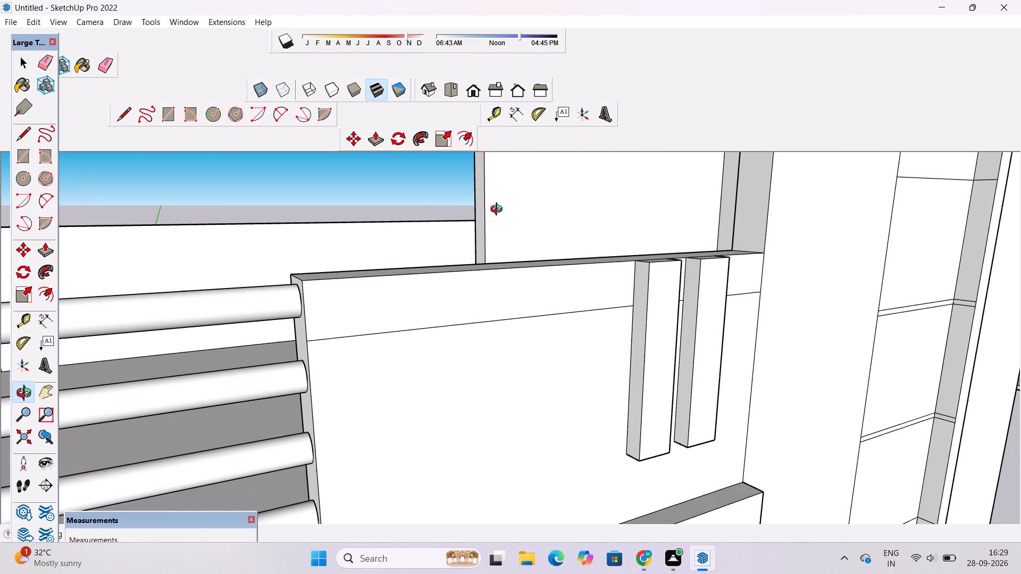
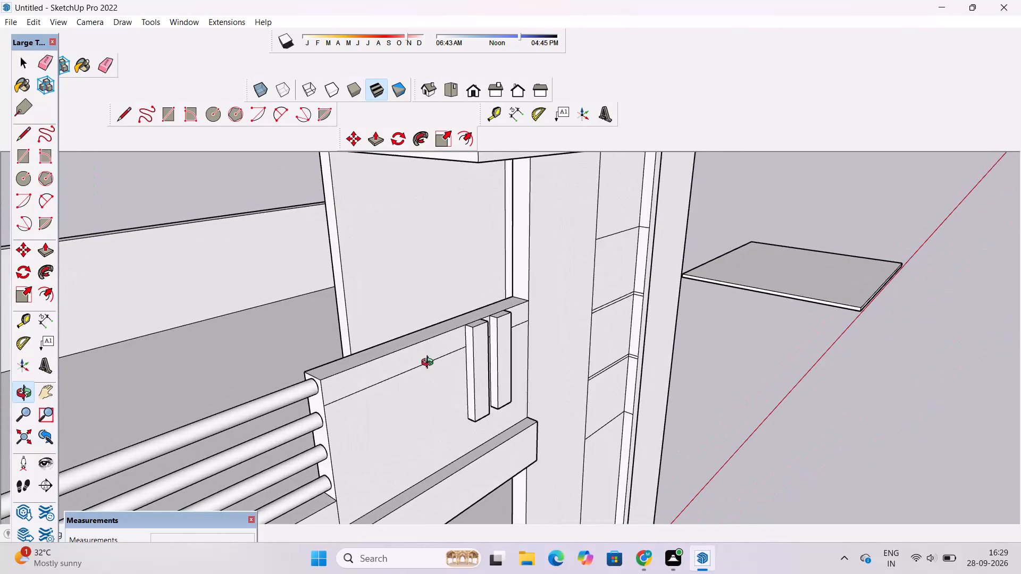
Push/Pull the long upper strip on the balcony parapet's outer face outward by 4".
{"action": "left_click_drag", "start_coordinate": [417, 376], "coordinate": [387, 328], "text": "shift"}
{"action": "left_click_drag", "start_coordinate": [389, 337], "coordinate": [479, 376]}
{"action": "scroll", "coordinate": [415, 365], "scroll_direction": "up", "scroll_amount": 4}
{"action": "left_click_drag", "start_coordinate": [402, 375], "coordinate": [381, 380]}
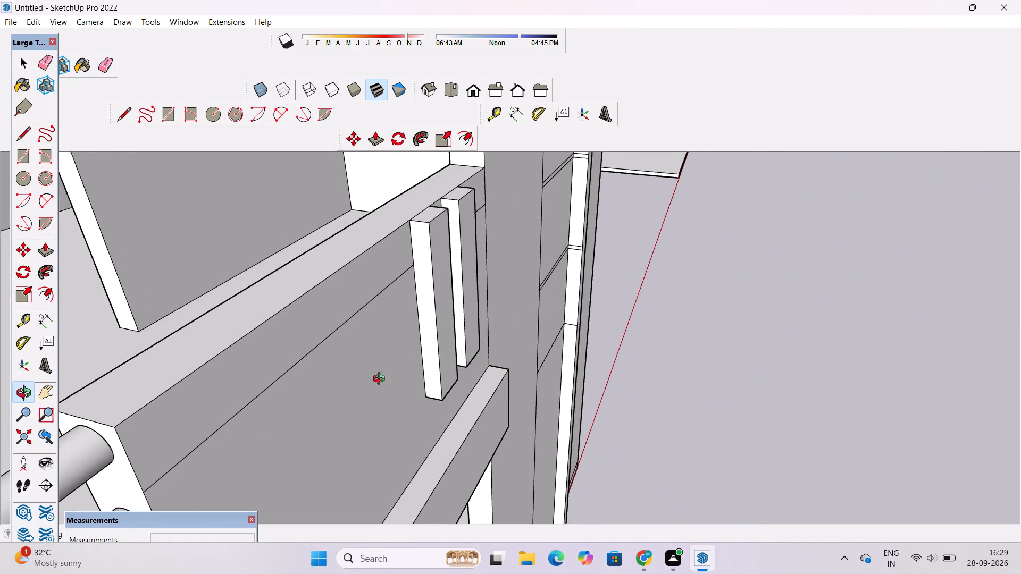
{"action": "left_click_drag", "start_coordinate": [381, 380], "coordinate": [368, 381]}
{"action": "left_click_drag", "start_coordinate": [345, 387], "coordinate": [354, 368], "text": "shift"}
{"action": "left_click_drag", "start_coordinate": [354, 368], "coordinate": [348, 372]}
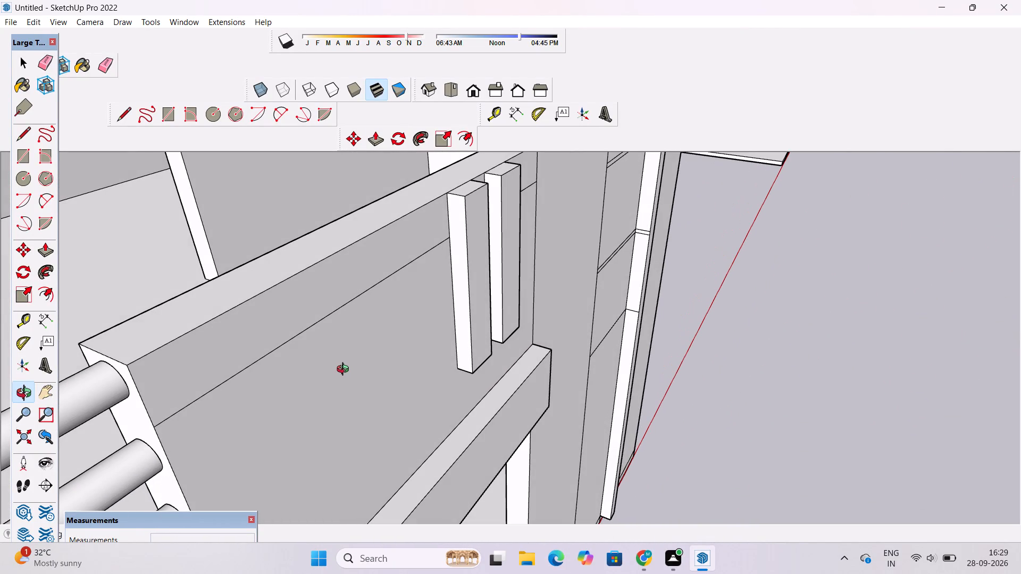
{"action": "scroll", "coordinate": [370, 293], "scroll_direction": "down", "scroll_amount": 2}
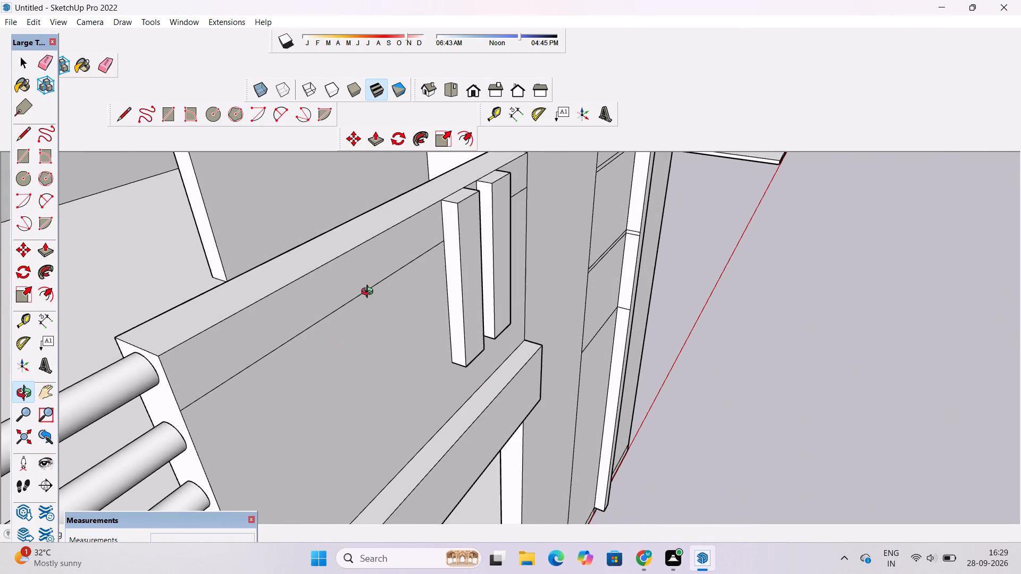
{"action": "scroll", "coordinate": [370, 293], "scroll_direction": "down", "scroll_amount": 2}
{"action": "left_click_drag", "start_coordinate": [370, 294], "coordinate": [400, 353], "text": "shift"}
{"action": "left_click_drag", "start_coordinate": [407, 371], "coordinate": [373, 378]}
{"action": "left_click_drag", "start_coordinate": [352, 385], "coordinate": [357, 349], "text": "shift"}
{"action": "scroll", "coordinate": [358, 345], "scroll_direction": "up", "scroll_amount": 3}
{"action": "left_click_drag", "start_coordinate": [369, 341], "coordinate": [361, 369], "text": "shift"}
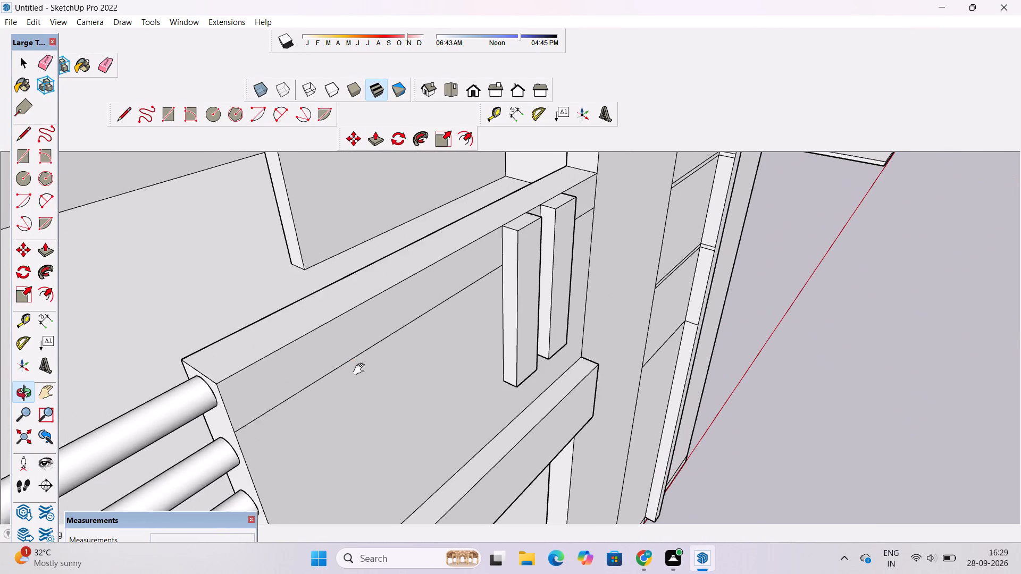
{"action": "left_click_drag", "start_coordinate": [361, 369], "coordinate": [361, 370], "text": "shift"}
{"action": "scroll", "coordinate": [359, 369], "scroll_direction": "up", "scroll_amount": 3}
{"action": "key", "text": "p"}
{"action": "left_click", "coordinate": [330, 357]}
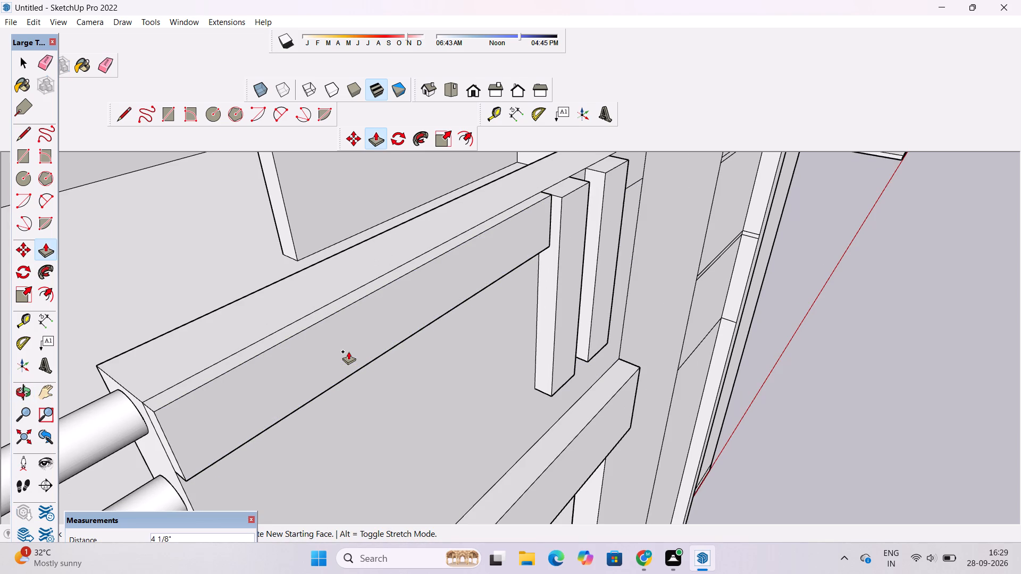
{"action": "scroll", "coordinate": [348, 351], "scroll_direction": "up", "scroll_amount": 1}
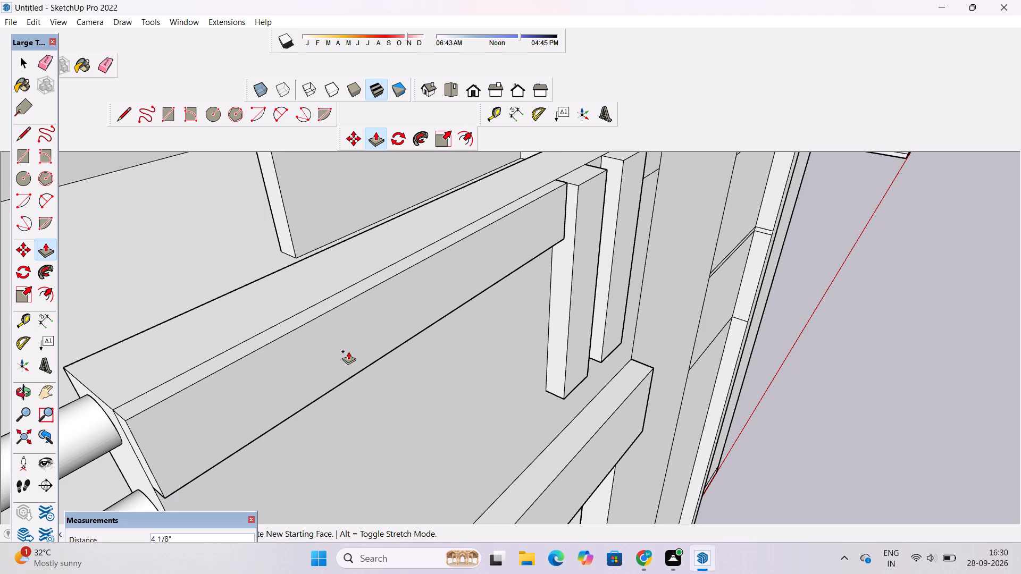
{"action": "scroll", "coordinate": [348, 351], "scroll_direction": "up", "scroll_amount": 1}
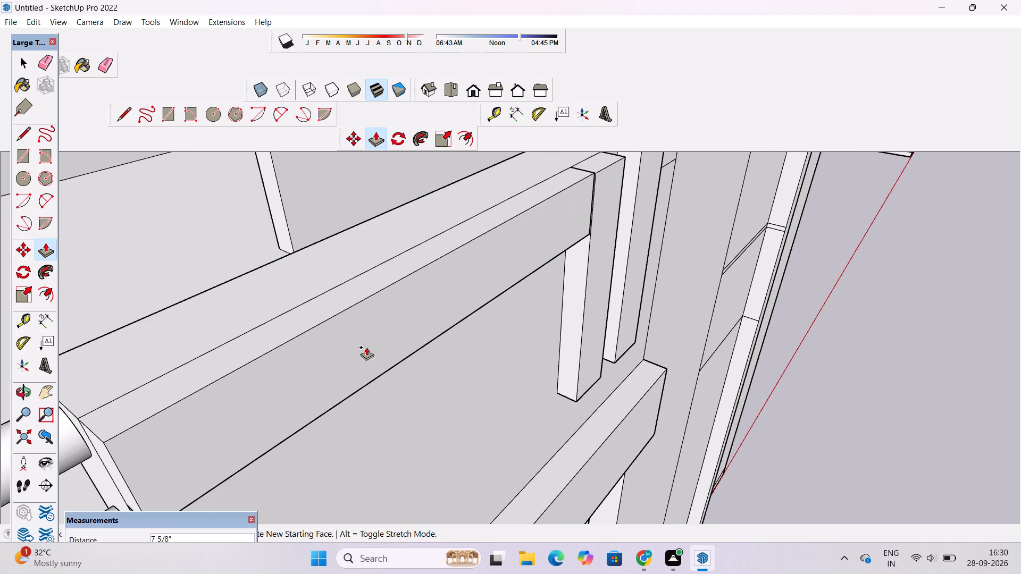
{"action": "scroll", "coordinate": [360, 342], "scroll_direction": "up", "scroll_amount": 1}
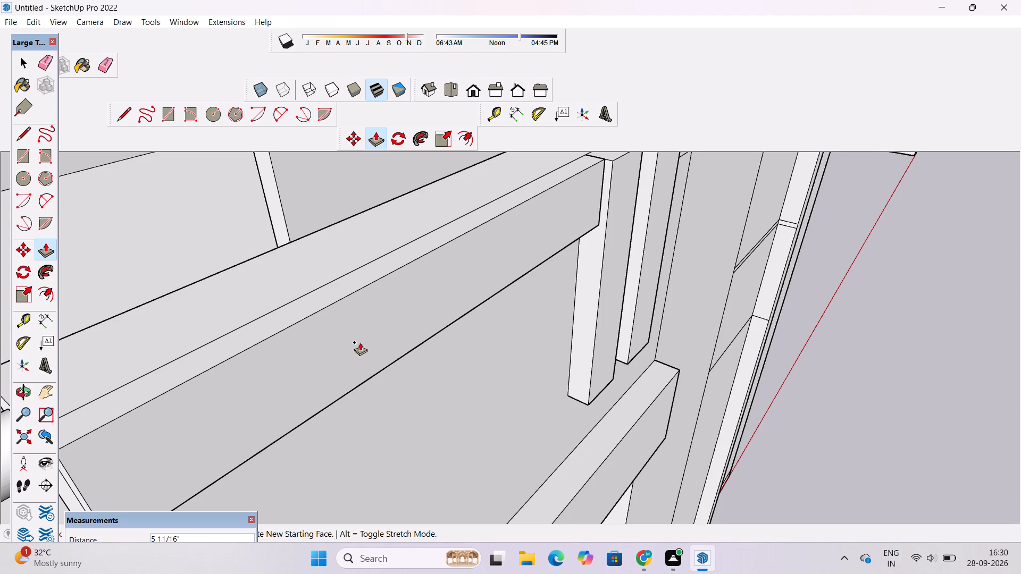
{"action": "scroll", "coordinate": [360, 342], "scroll_direction": "up", "scroll_amount": 2}
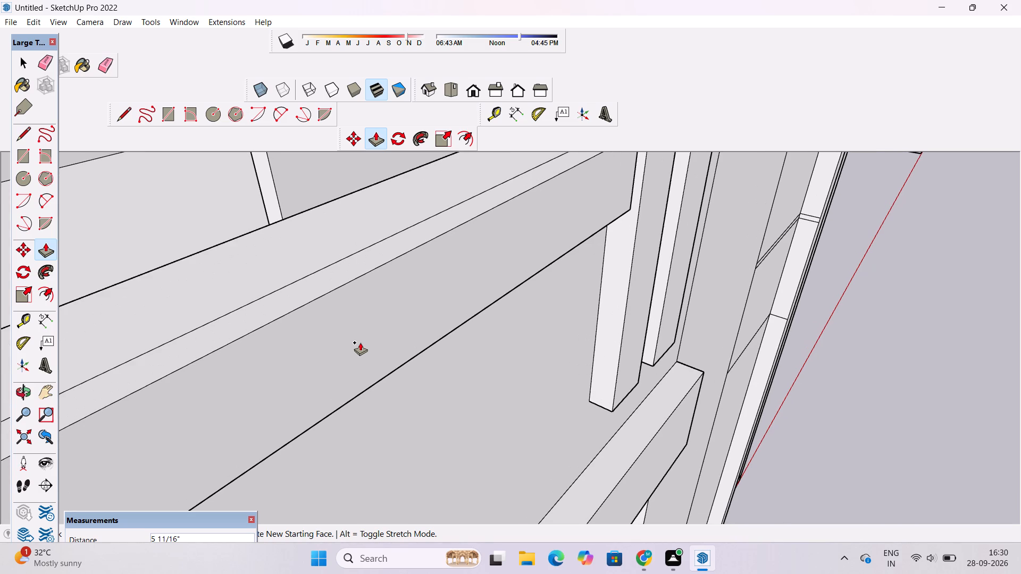
{"action": "scroll", "coordinate": [360, 341], "scroll_direction": "down", "scroll_amount": 1}
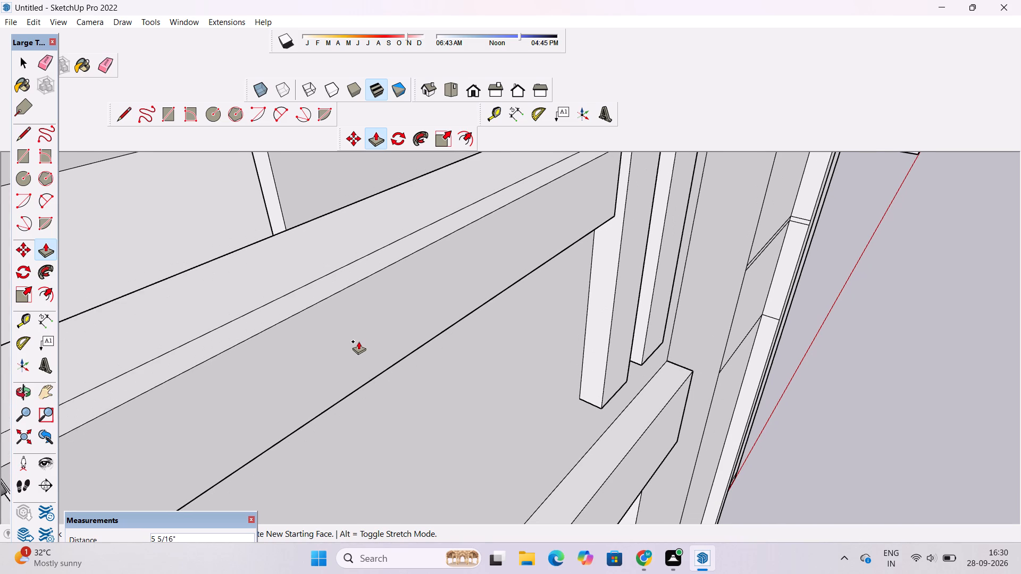
{"action": "scroll", "coordinate": [358, 343], "scroll_direction": "down", "scroll_amount": 4}
{"action": "scroll", "coordinate": [358, 343], "scroll_direction": "up", "scroll_amount": 2}
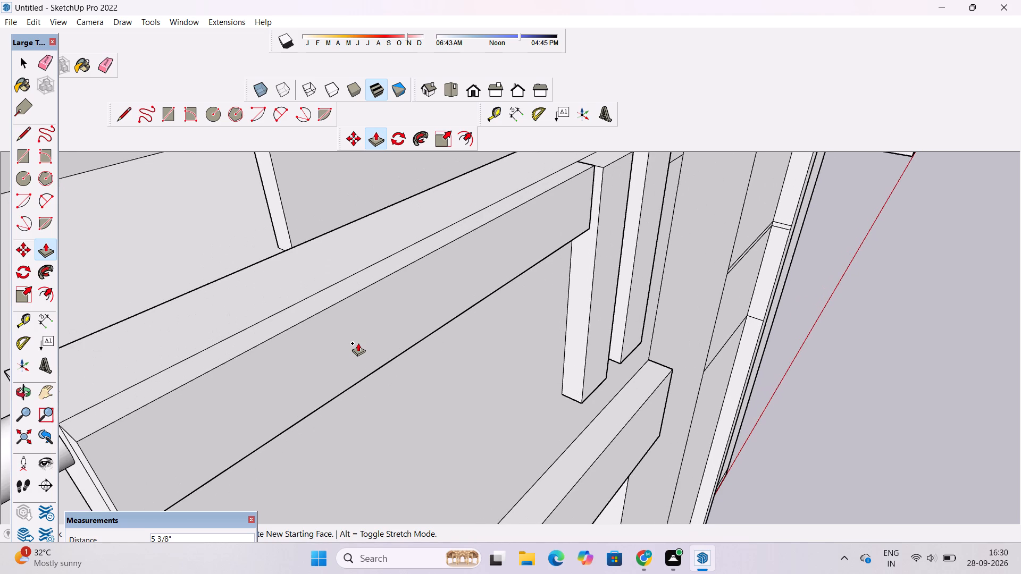
{"action": "scroll", "coordinate": [358, 343], "scroll_direction": "down", "scroll_amount": 2}
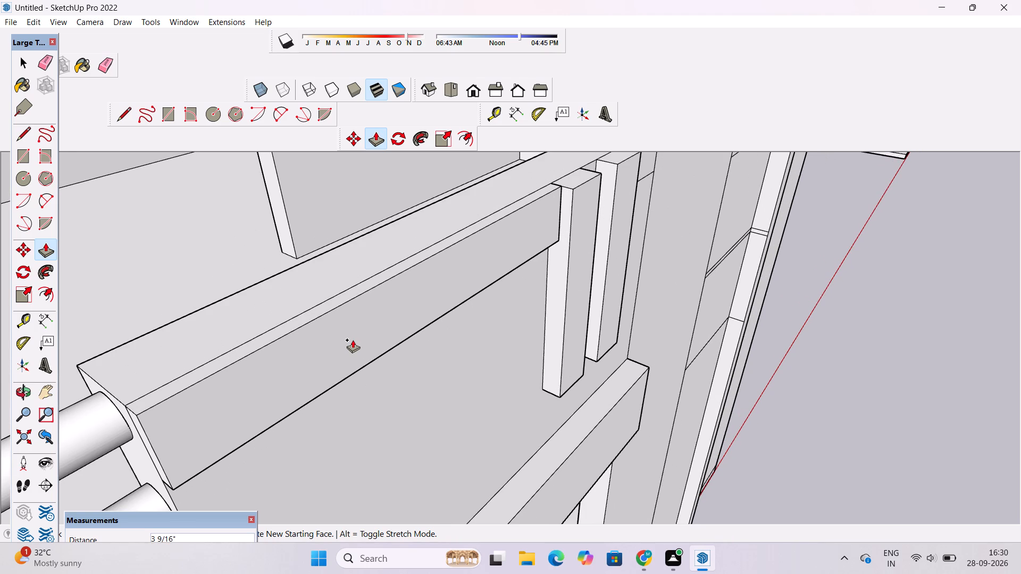
{"action": "type", "text": "4\""}
{"action": "key", "text": "Return"}
Extrude the strip segments between and beyond the two vertical fins flush with the long 4" parapet band.
{"action": "scroll", "coordinate": [395, 303], "scroll_direction": "down", "scroll_amount": 4}
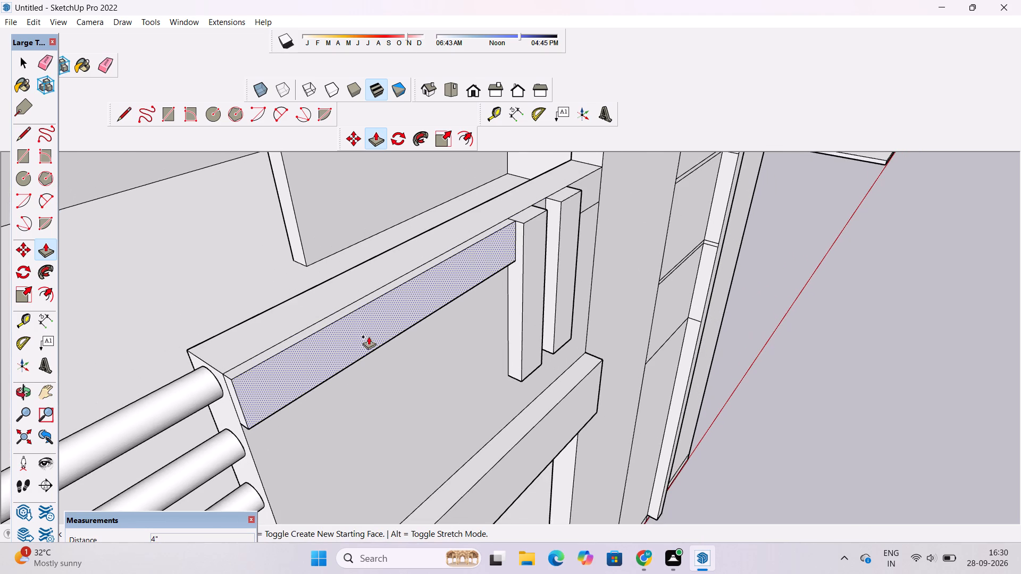
{"action": "scroll", "coordinate": [617, 195], "scroll_direction": "up", "scroll_amount": 7}
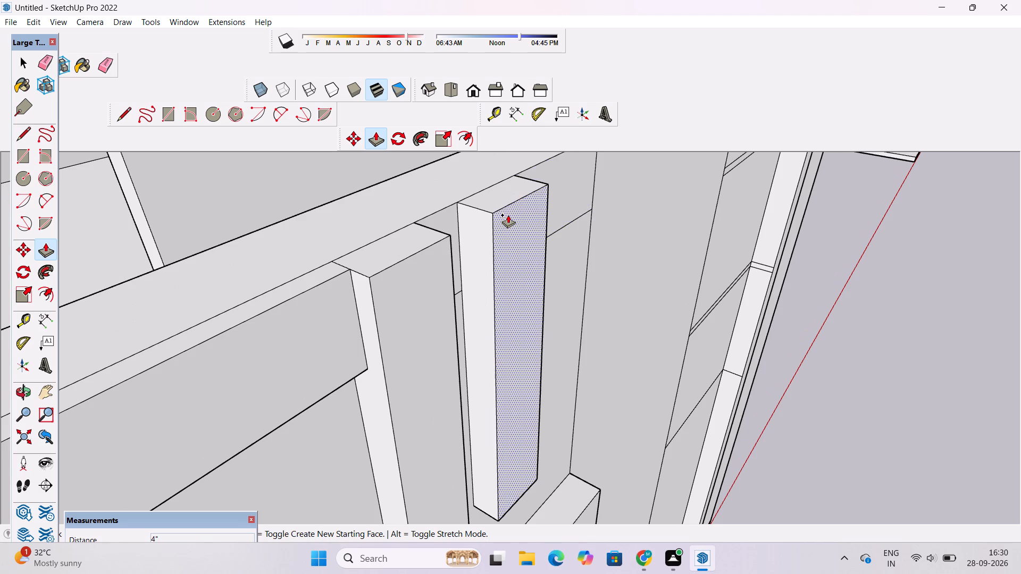
{"action": "scroll", "coordinate": [468, 231], "scroll_direction": "down", "scroll_amount": 14}
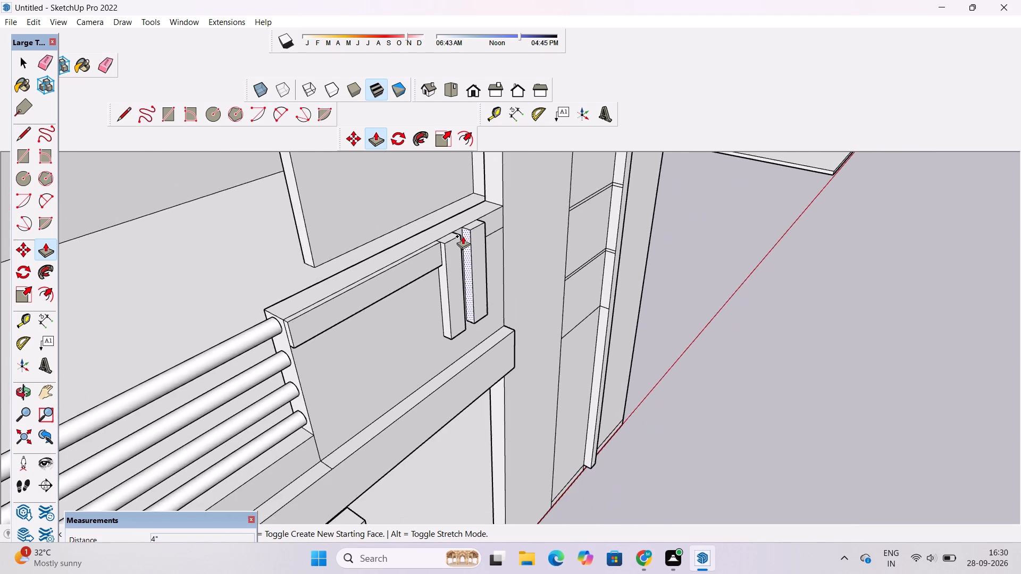
{"action": "scroll", "coordinate": [463, 236], "scroll_direction": "down", "scroll_amount": 8}
{"action": "scroll", "coordinate": [478, 233], "scroll_direction": "up", "scroll_amount": 4}
{"action": "scroll", "coordinate": [432, 232], "scroll_direction": "up", "scroll_amount": 6}
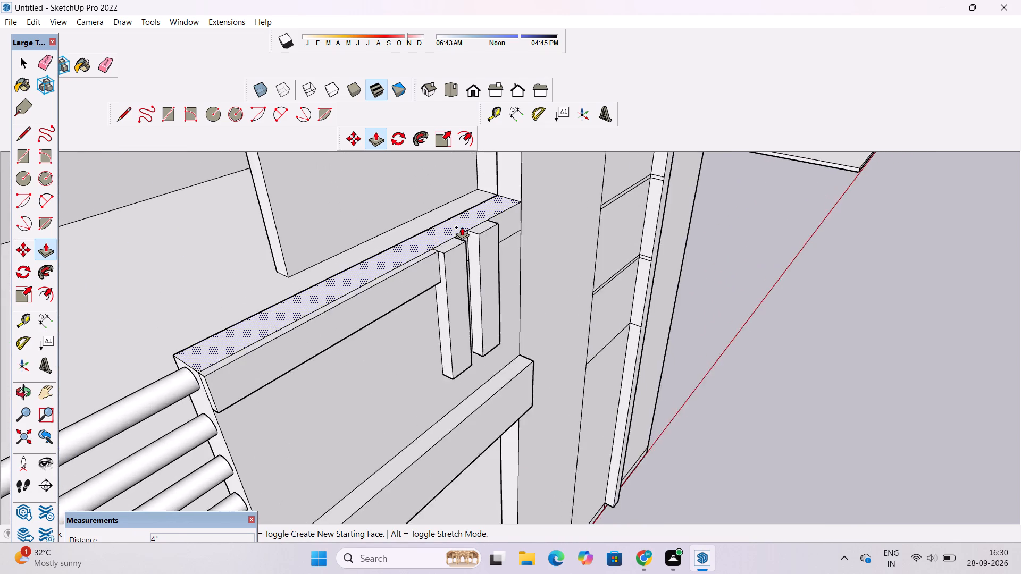
{"action": "scroll", "coordinate": [462, 227], "scroll_direction": "up", "scroll_amount": 16}
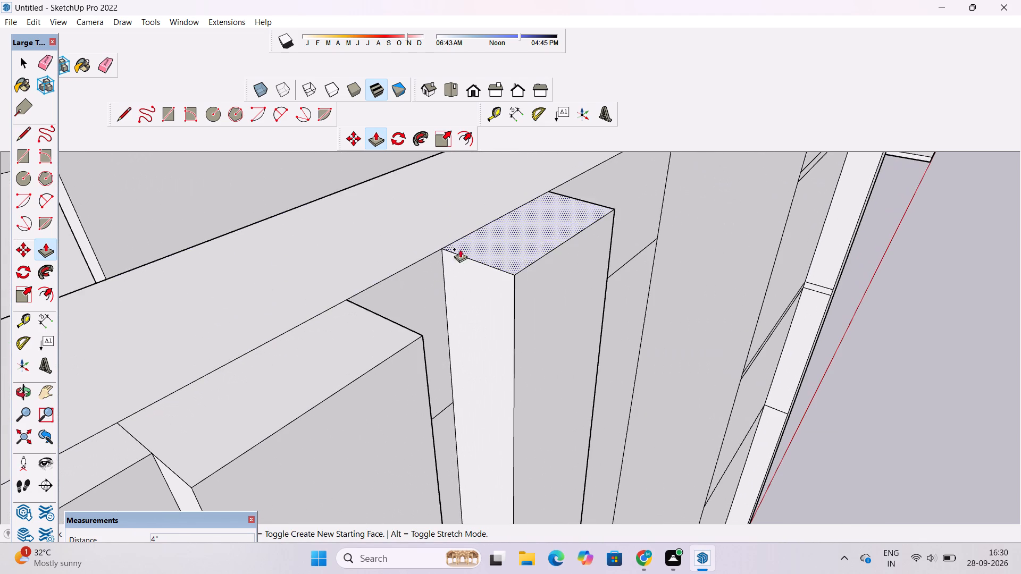
{"action": "left_click", "coordinate": [421, 284]}
{"action": "scroll", "coordinate": [431, 292], "scroll_direction": "down", "scroll_amount": 7}
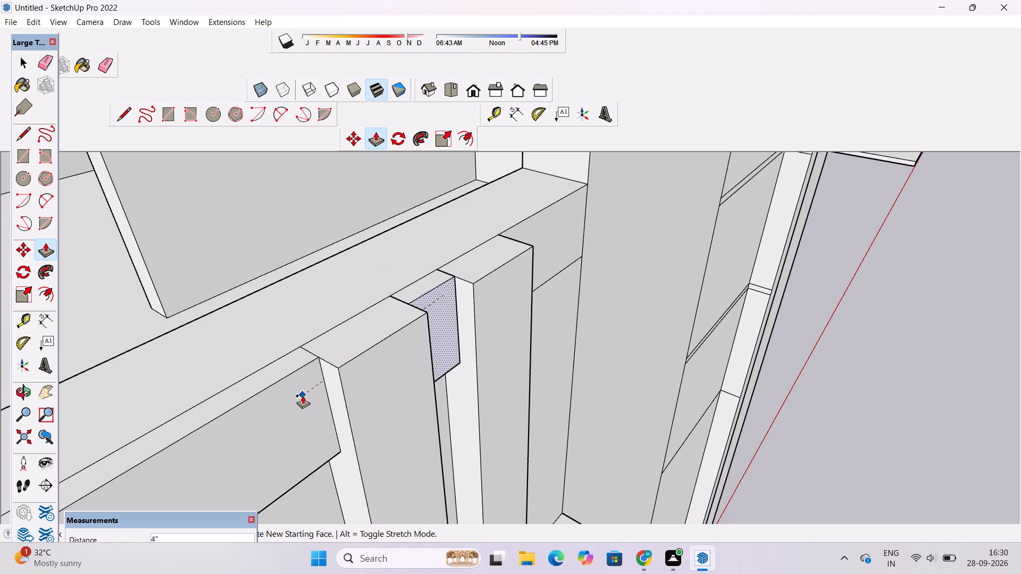
{"action": "left_click", "coordinate": [303, 395]}
{"action": "left_click", "coordinate": [556, 230]}
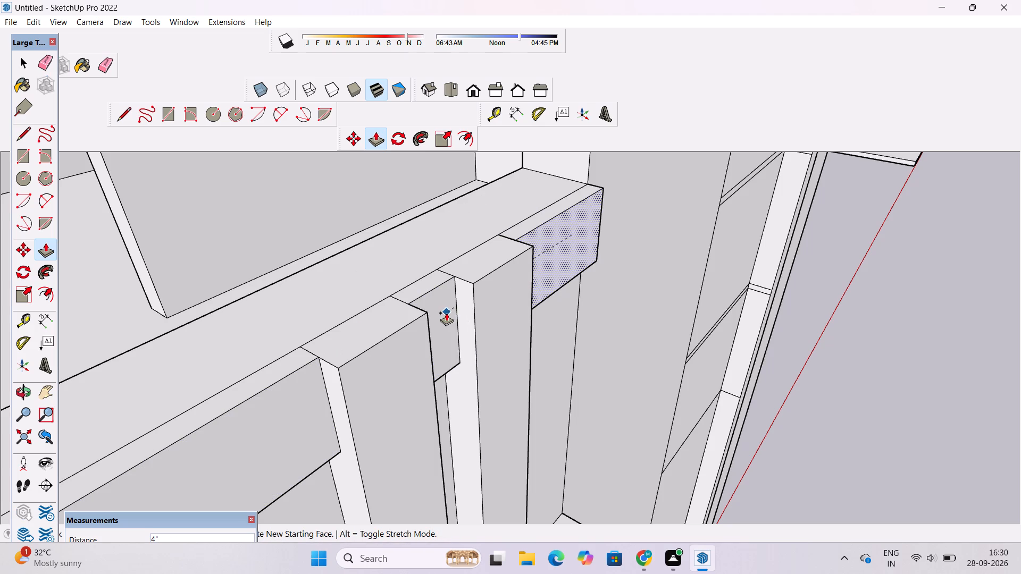
{"action": "left_click", "coordinate": [438, 314]}
{"action": "scroll", "coordinate": [401, 316], "scroll_direction": "down", "scroll_amount": 4}
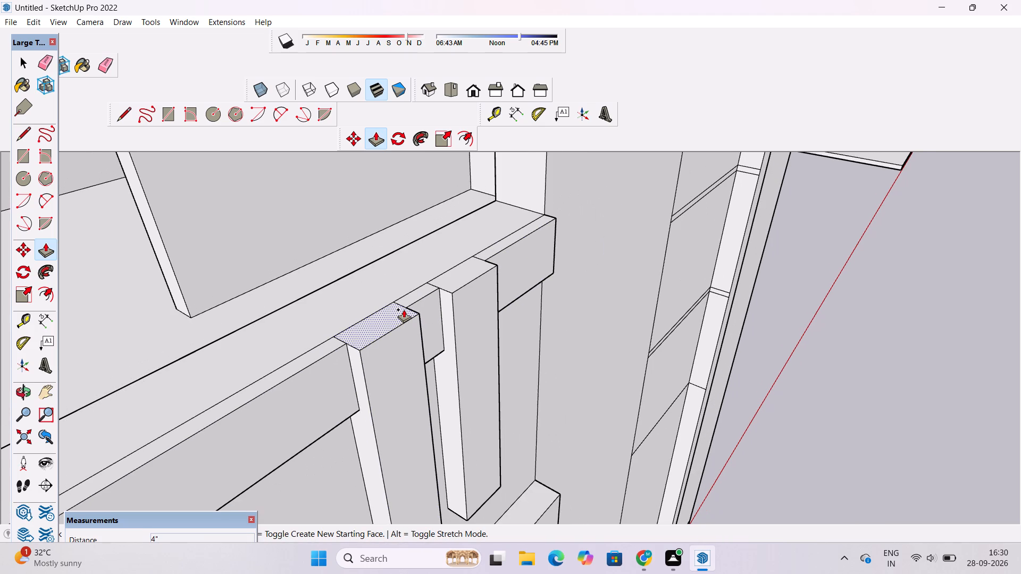
Examine the projecting parapet band, the two vertical fins and the adjoining railing from several angles.
{"action": "key", "text": "o"}
{"action": "scroll", "coordinate": [355, 231], "scroll_direction": "down", "scroll_amount": 5}
{"action": "left_click_drag", "start_coordinate": [400, 238], "coordinate": [390, 280]}
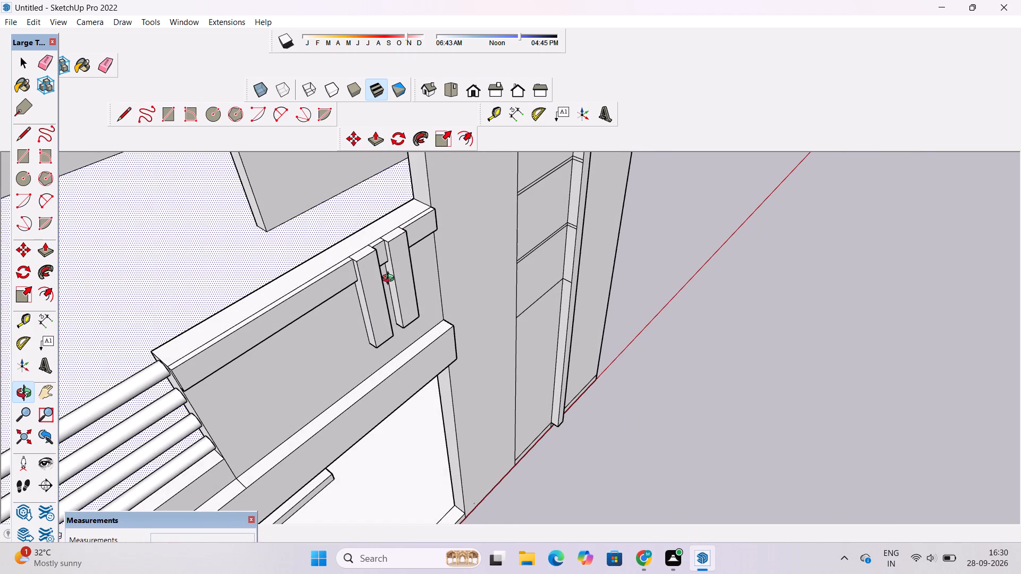
{"action": "left_click_drag", "start_coordinate": [389, 299], "coordinate": [378, 266]}
{"action": "left_click_drag", "start_coordinate": [392, 258], "coordinate": [481, 324], "text": "shift"}
{"action": "scroll", "coordinate": [481, 311], "scroll_direction": "down", "scroll_amount": 4}
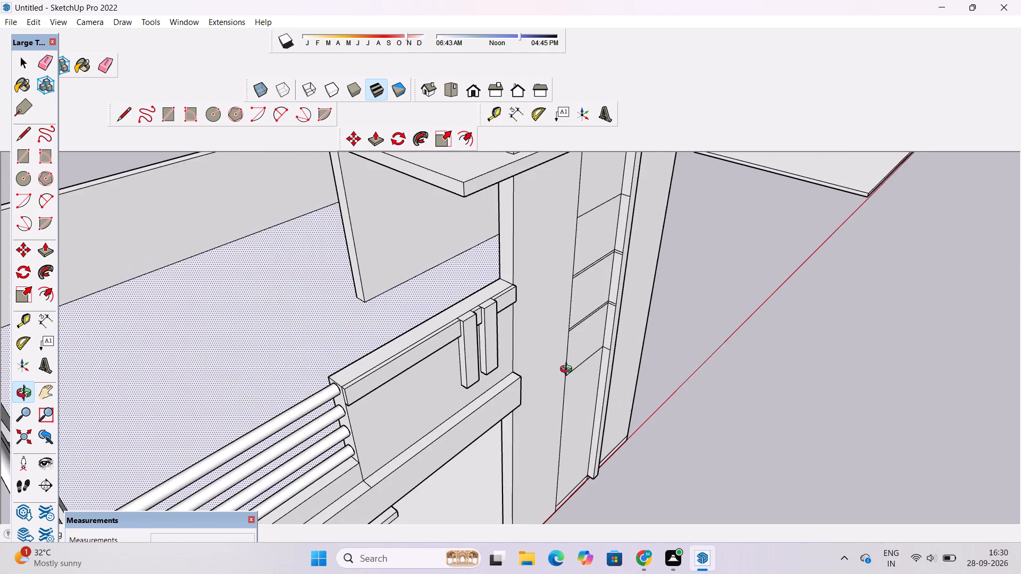
{"action": "left_click_drag", "start_coordinate": [568, 370], "coordinate": [540, 298]}
{"action": "scroll", "coordinate": [434, 309], "scroll_direction": "up", "scroll_amount": 4}
{"action": "left_click_drag", "start_coordinate": [434, 354], "coordinate": [640, 319]}
{"action": "left_click_drag", "start_coordinate": [499, 340], "coordinate": [412, 416]}
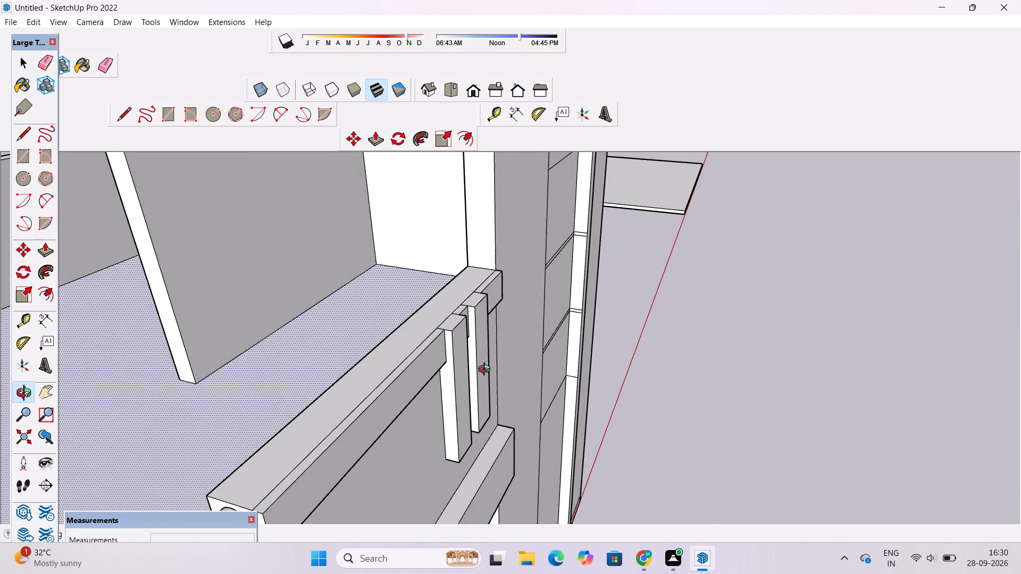
{"action": "scroll", "coordinate": [487, 370], "scroll_direction": "up", "scroll_amount": 4}
{"action": "left_click_drag", "start_coordinate": [489, 369], "coordinate": [373, 373], "text": "shift"}
{"action": "left_click_drag", "start_coordinate": [387, 336], "coordinate": [308, 349]}
{"action": "left_click_drag", "start_coordinate": [281, 354], "coordinate": [323, 332]}
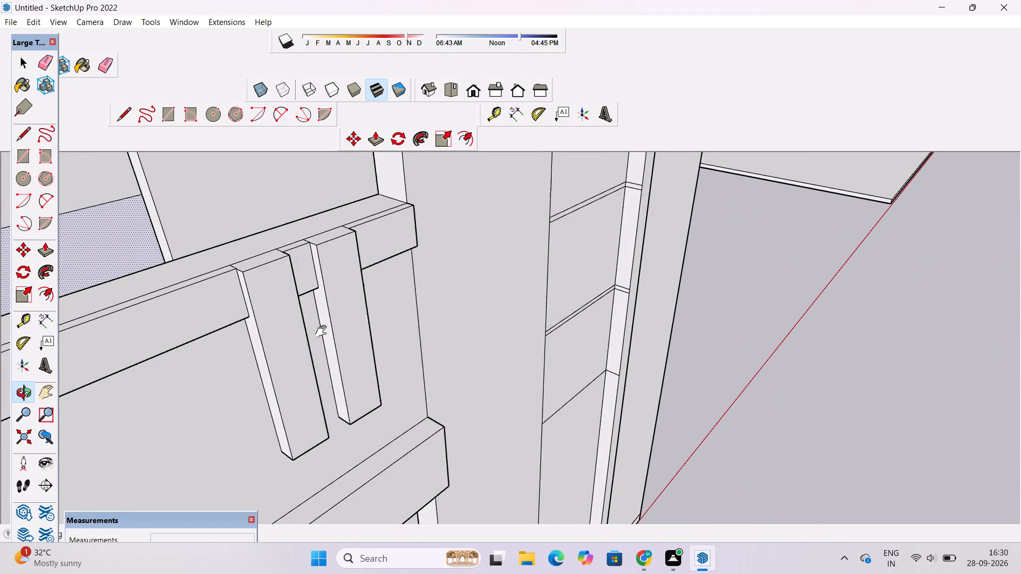
{"action": "left_click_drag", "start_coordinate": [323, 332], "coordinate": [328, 329]}
{"action": "left_click_drag", "start_coordinate": [414, 317], "coordinate": [333, 324]}
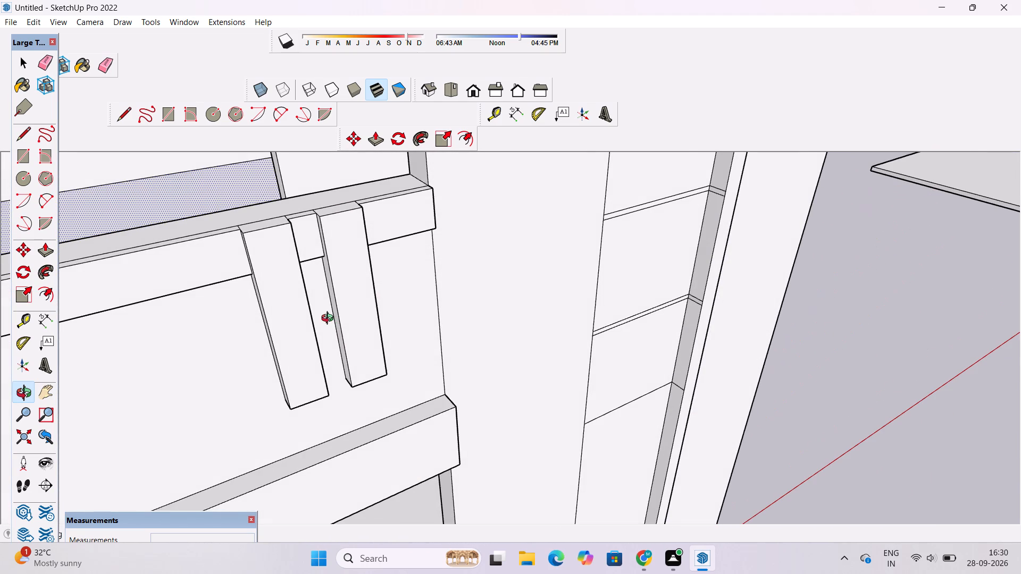
{"action": "scroll", "coordinate": [330, 319], "scroll_direction": "down", "scroll_amount": 5}
{"action": "scroll", "coordinate": [370, 314], "scroll_direction": "up", "scroll_amount": 4}
{"action": "left_click_drag", "start_coordinate": [371, 314], "coordinate": [395, 326], "text": "shift"}
{"action": "left_click_drag", "start_coordinate": [387, 339], "coordinate": [428, 265]}
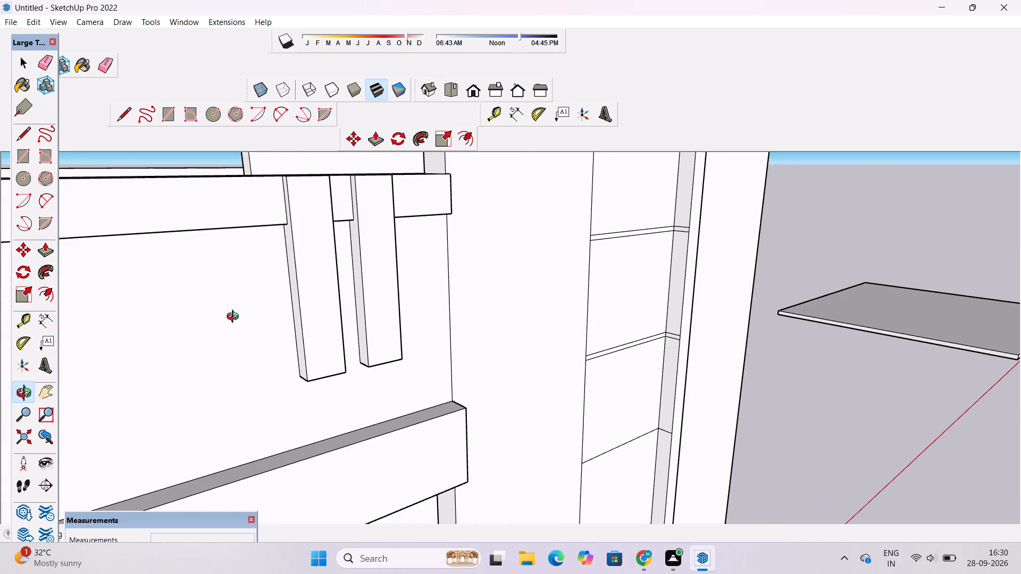
{"action": "left_click_drag", "start_coordinate": [486, 289], "coordinate": [197, 334]}
{"action": "left_click_drag", "start_coordinate": [203, 326], "coordinate": [456, 407]}
{"action": "left_click_drag", "start_coordinate": [381, 408], "coordinate": [610, 394]}
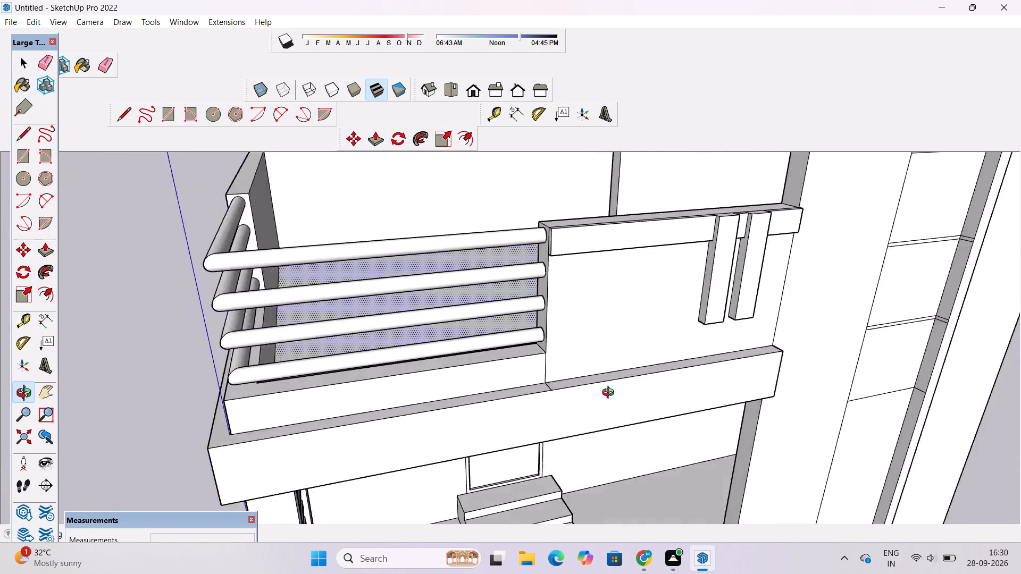
{"action": "left_click_drag", "start_coordinate": [610, 394], "coordinate": [664, 383]}
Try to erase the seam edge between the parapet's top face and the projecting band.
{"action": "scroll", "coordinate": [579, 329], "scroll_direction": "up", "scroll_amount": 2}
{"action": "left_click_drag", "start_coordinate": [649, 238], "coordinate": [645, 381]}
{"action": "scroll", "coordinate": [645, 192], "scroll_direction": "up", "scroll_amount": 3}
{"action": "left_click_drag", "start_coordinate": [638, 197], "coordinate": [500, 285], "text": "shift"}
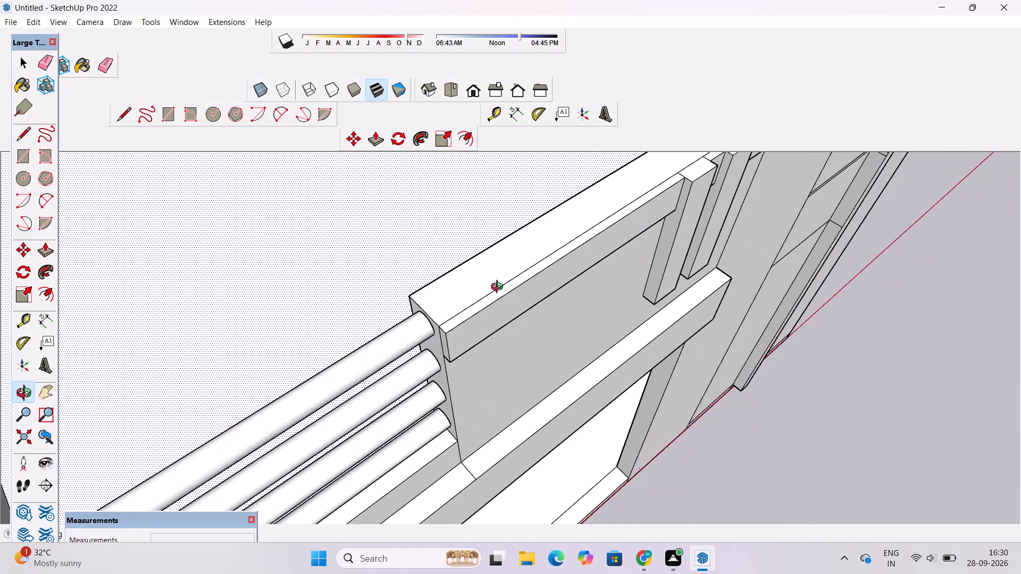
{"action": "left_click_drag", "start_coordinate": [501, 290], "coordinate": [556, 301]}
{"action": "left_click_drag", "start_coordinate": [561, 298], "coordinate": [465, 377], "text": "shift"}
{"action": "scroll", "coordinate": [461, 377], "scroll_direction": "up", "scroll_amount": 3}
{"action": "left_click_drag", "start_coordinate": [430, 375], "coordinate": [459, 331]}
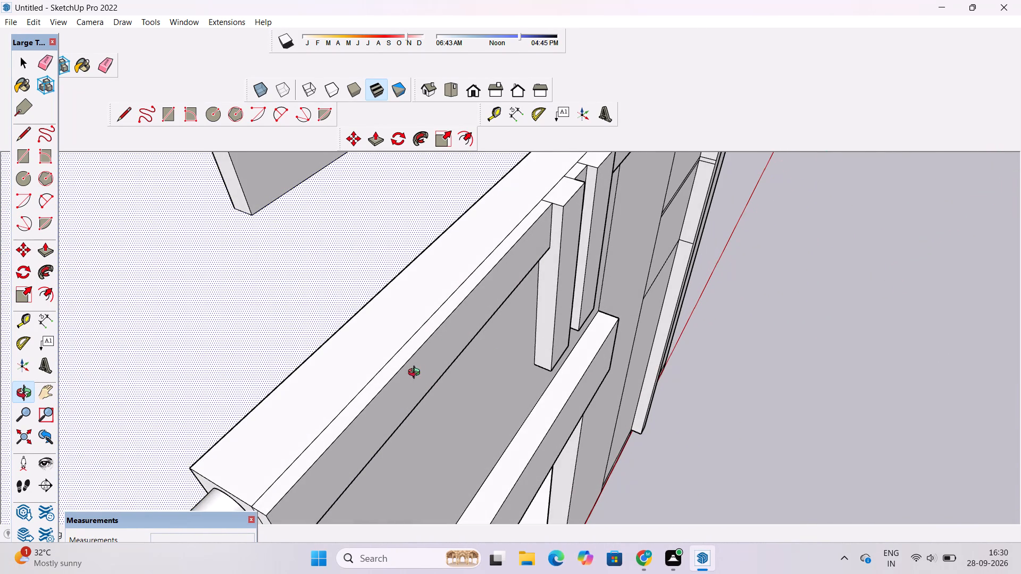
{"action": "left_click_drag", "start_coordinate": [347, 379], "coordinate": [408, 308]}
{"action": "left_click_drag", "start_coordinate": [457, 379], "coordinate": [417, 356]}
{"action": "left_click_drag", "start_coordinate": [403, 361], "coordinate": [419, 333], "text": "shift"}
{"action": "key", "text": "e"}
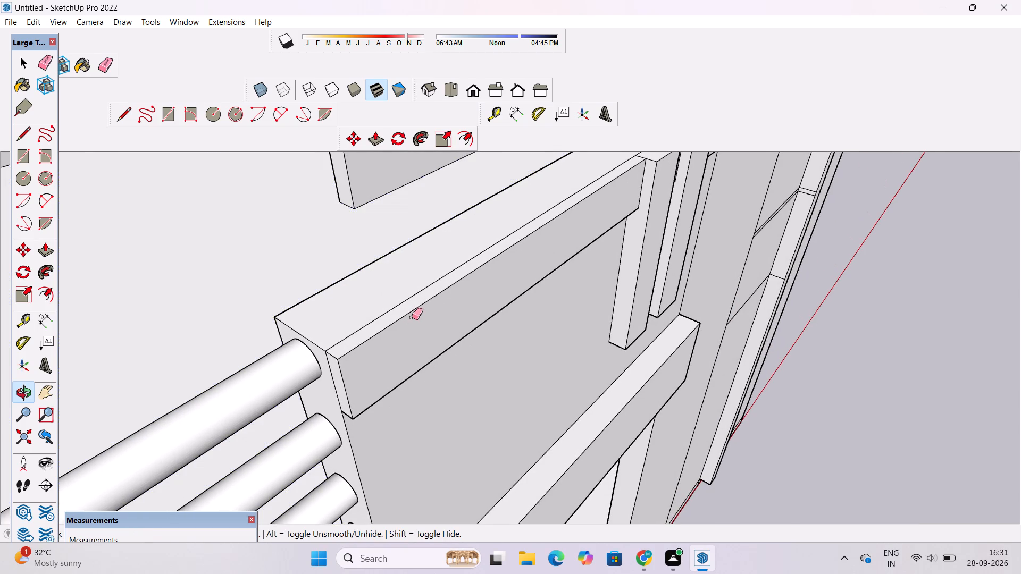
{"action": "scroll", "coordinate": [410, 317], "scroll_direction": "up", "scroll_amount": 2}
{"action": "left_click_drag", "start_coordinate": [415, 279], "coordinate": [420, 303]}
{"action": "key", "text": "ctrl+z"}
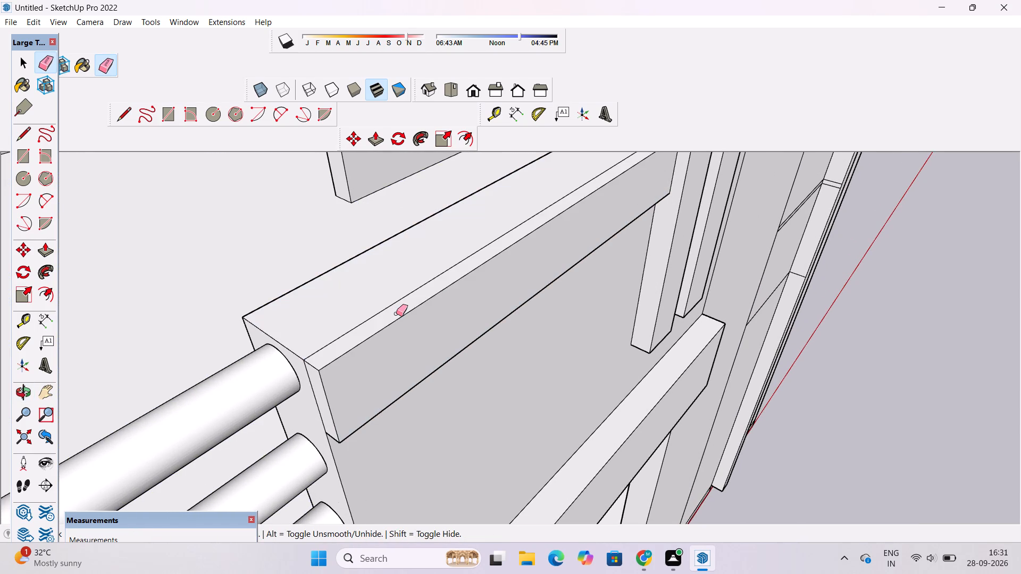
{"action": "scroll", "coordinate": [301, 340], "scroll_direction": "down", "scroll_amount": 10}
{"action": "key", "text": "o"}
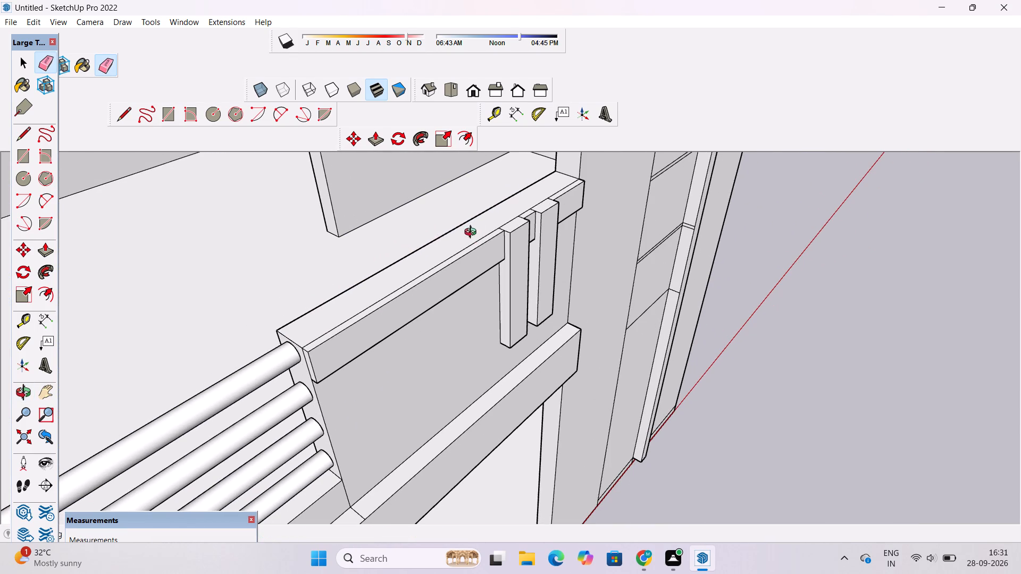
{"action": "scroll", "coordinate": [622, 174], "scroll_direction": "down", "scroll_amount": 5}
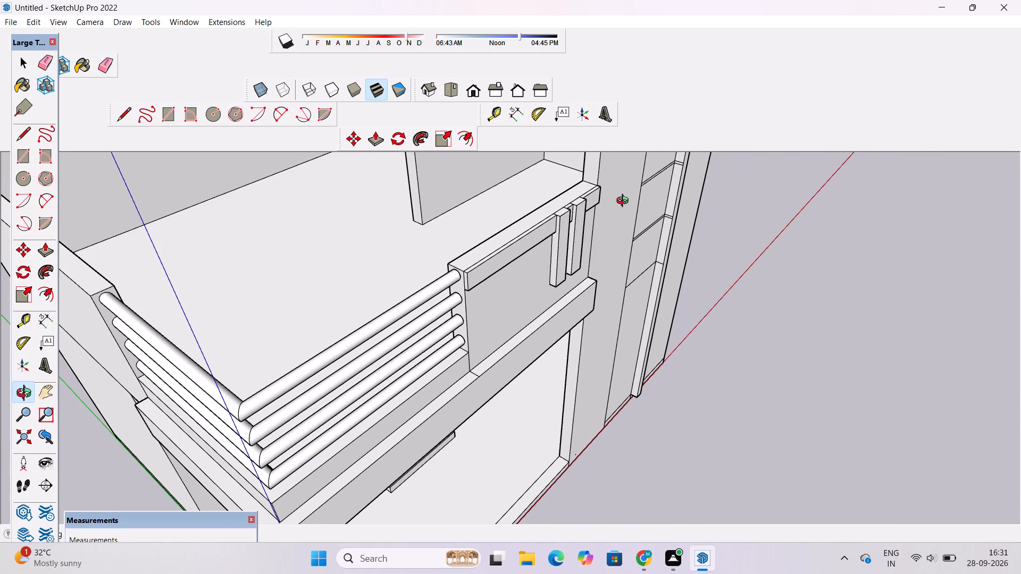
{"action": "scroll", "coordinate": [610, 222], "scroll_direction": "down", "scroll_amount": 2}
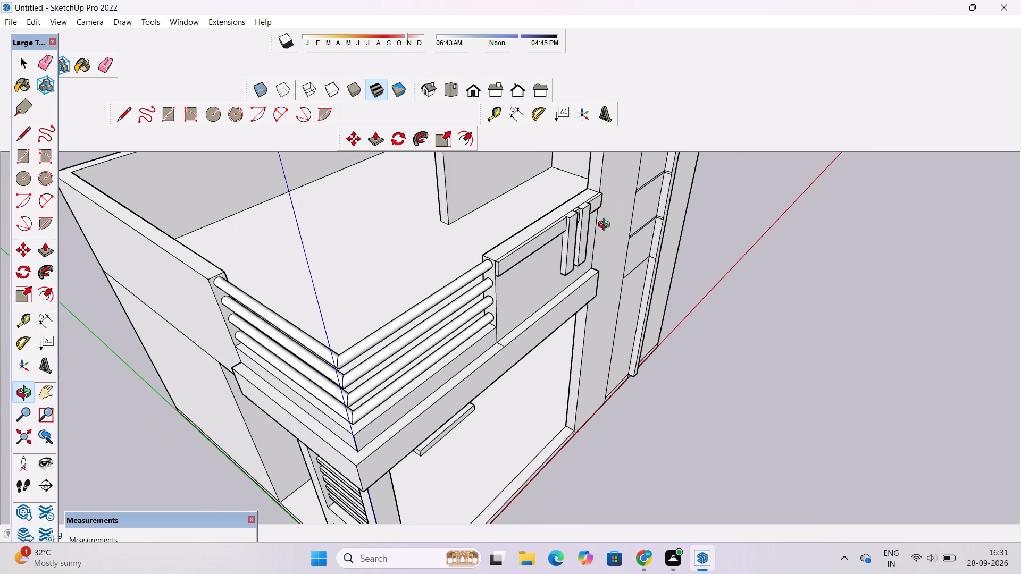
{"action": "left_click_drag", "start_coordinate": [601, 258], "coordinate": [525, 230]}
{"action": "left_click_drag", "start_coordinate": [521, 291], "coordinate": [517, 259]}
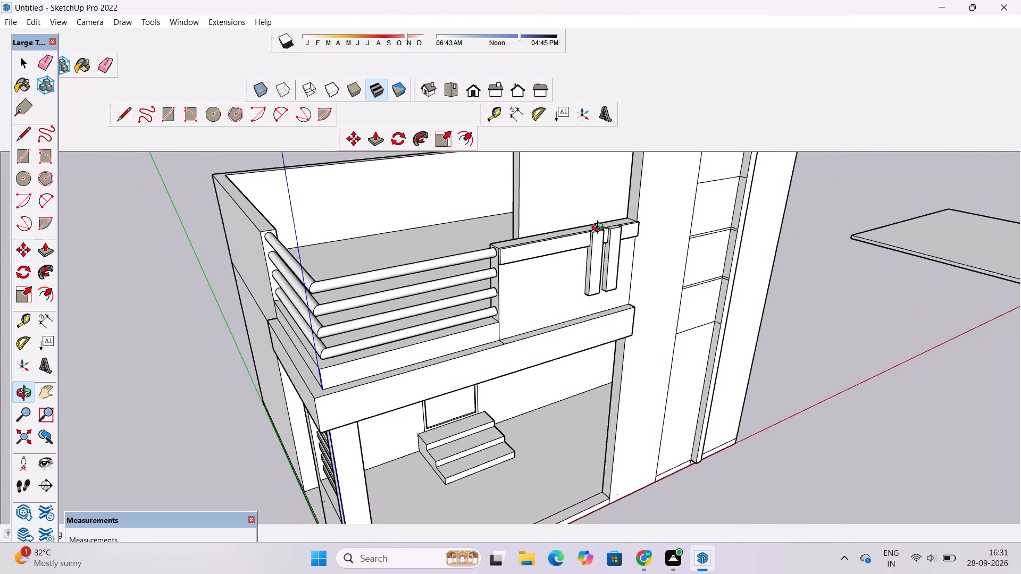
Push/Pull the tall lowest panel of the tower's front strip, beside the vertical fin, outward by 6".
{"action": "left_click_drag", "start_coordinate": [607, 232], "coordinate": [490, 261], "text": "shift"}
{"action": "scroll", "coordinate": [486, 282], "scroll_direction": "up", "scroll_amount": 4}
{"action": "left_click_drag", "start_coordinate": [590, 270], "coordinate": [458, 233]}
{"action": "scroll", "coordinate": [455, 230], "scroll_direction": "down", "scroll_amount": 6}
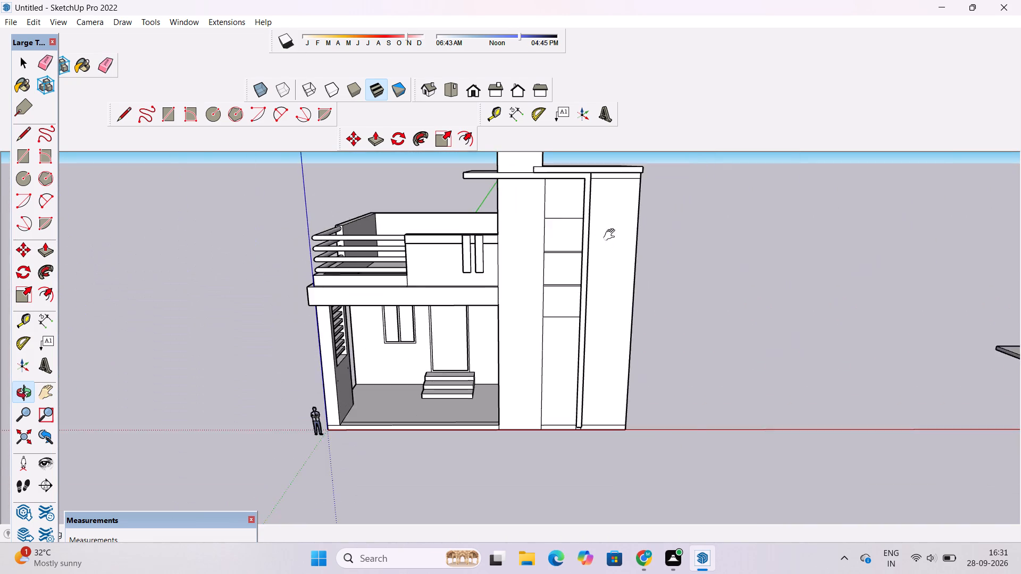
{"action": "left_click_drag", "start_coordinate": [612, 235], "coordinate": [516, 275], "text": "shift"}
{"action": "left_click_drag", "start_coordinate": [448, 340], "coordinate": [473, 263], "text": "shift"}
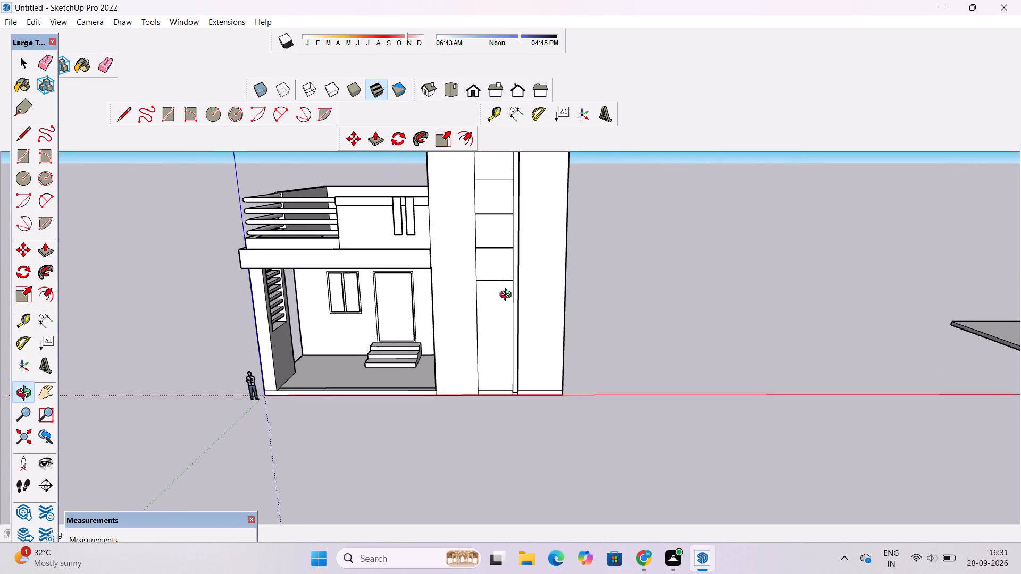
{"action": "scroll", "coordinate": [508, 299], "scroll_direction": "up", "scroll_amount": 11}
{"action": "left_click_drag", "start_coordinate": [507, 300], "coordinate": [512, 307], "text": "shift"}
{"action": "scroll", "coordinate": [499, 314], "scroll_direction": "up", "scroll_amount": 4}
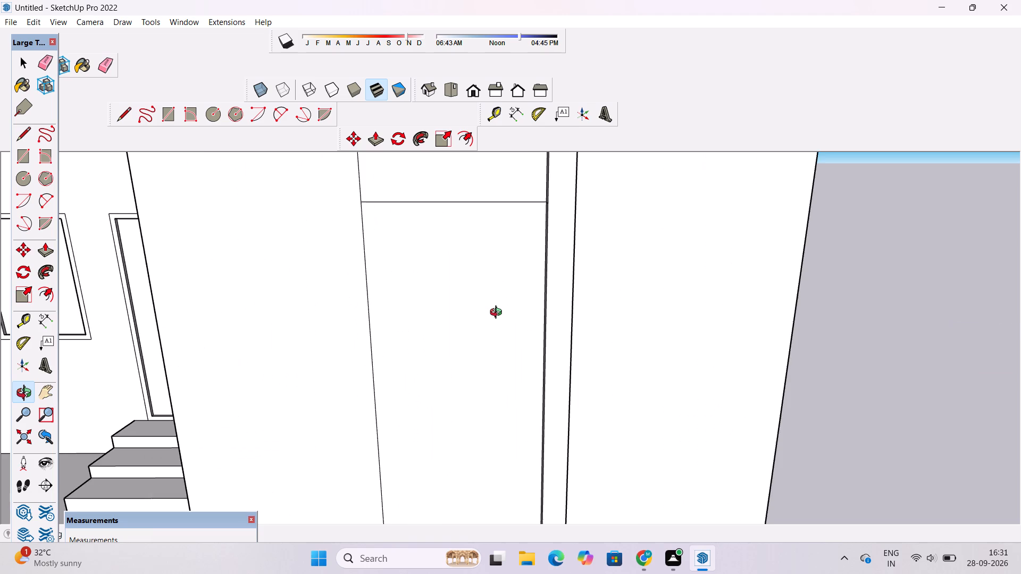
{"action": "scroll", "coordinate": [492, 307], "scroll_direction": "up", "scroll_amount": 3}
{"action": "left_click_drag", "start_coordinate": [499, 313], "coordinate": [558, 303]}
{"action": "scroll", "coordinate": [569, 294], "scroll_direction": "down", "scroll_amount": 5}
{"action": "left_click_drag", "start_coordinate": [526, 309], "coordinate": [534, 311]}
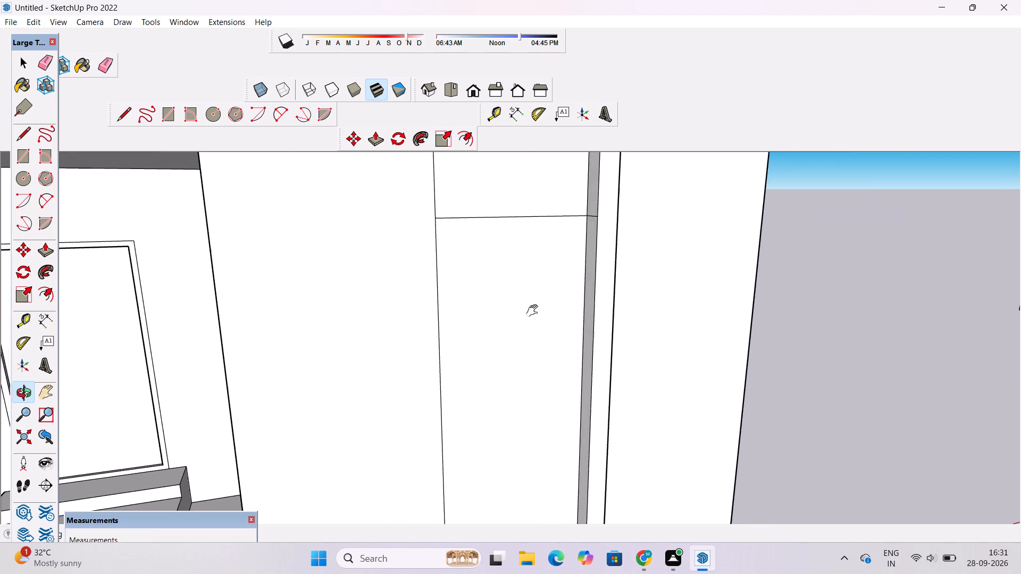
{"action": "left_click_drag", "start_coordinate": [534, 311], "coordinate": [515, 294]}
{"action": "scroll", "coordinate": [484, 216], "scroll_direction": "down", "scroll_amount": 6}
{"action": "left_click_drag", "start_coordinate": [489, 262], "coordinate": [462, 266], "text": "shift"}
{"action": "left_click_drag", "start_coordinate": [481, 289], "coordinate": [473, 288]}
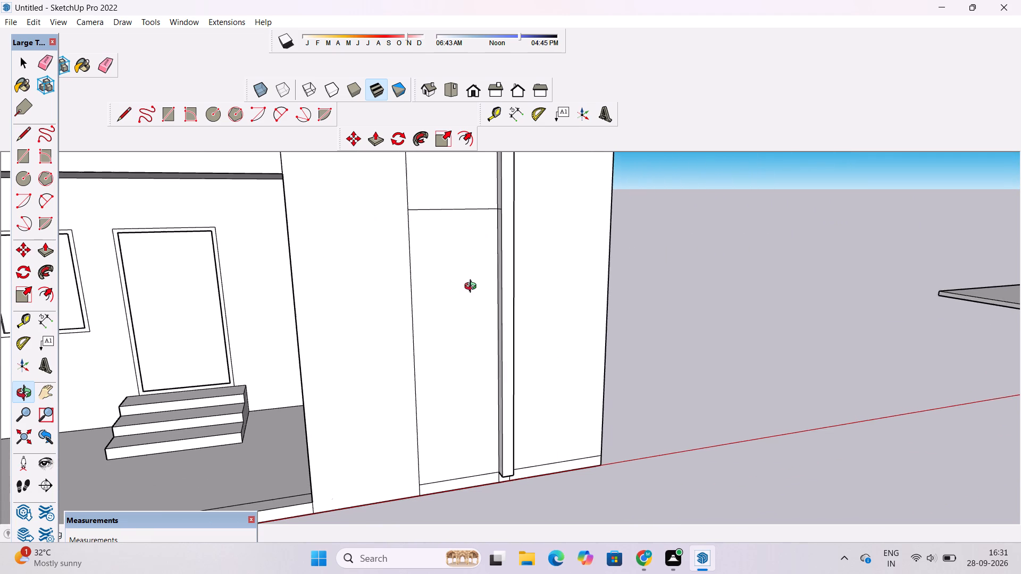
{"action": "left_click_drag", "start_coordinate": [473, 288], "coordinate": [461, 278]}
{"action": "key", "text": "p"}
{"action": "left_click", "coordinate": [455, 272]}
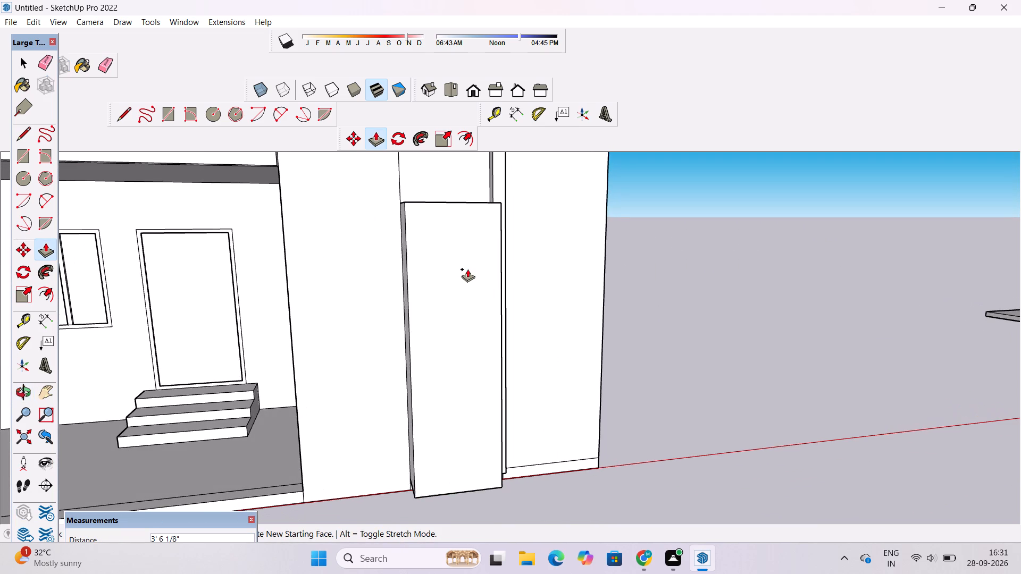
{"action": "scroll", "coordinate": [467, 269], "scroll_direction": "up", "scroll_amount": 3}
{"action": "type", "text": "6\""}
{"action": "key", "text": "Return"}
Examine the tower's front panels, the full-height vertical fin and the roof slab edge from several angles.
{"action": "key", "text": "o"}
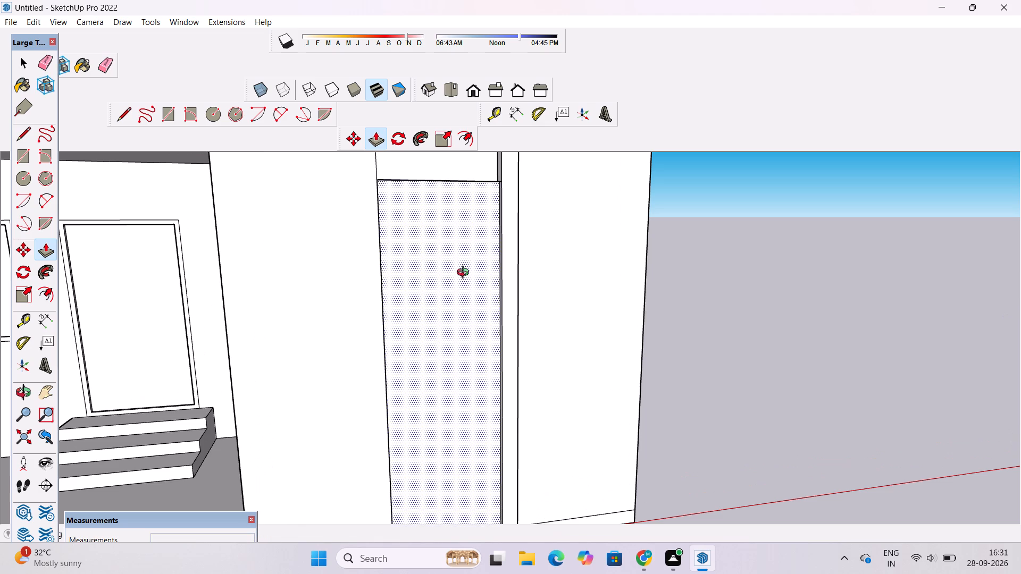
{"action": "scroll", "coordinate": [465, 275], "scroll_direction": "down", "scroll_amount": 11}
{"action": "left_click_drag", "start_coordinate": [484, 278], "coordinate": [468, 366], "text": "shift"}
{"action": "scroll", "coordinate": [474, 310], "scroll_direction": "up", "scroll_amount": 3}
{"action": "left_click_drag", "start_coordinate": [475, 277], "coordinate": [417, 290]}
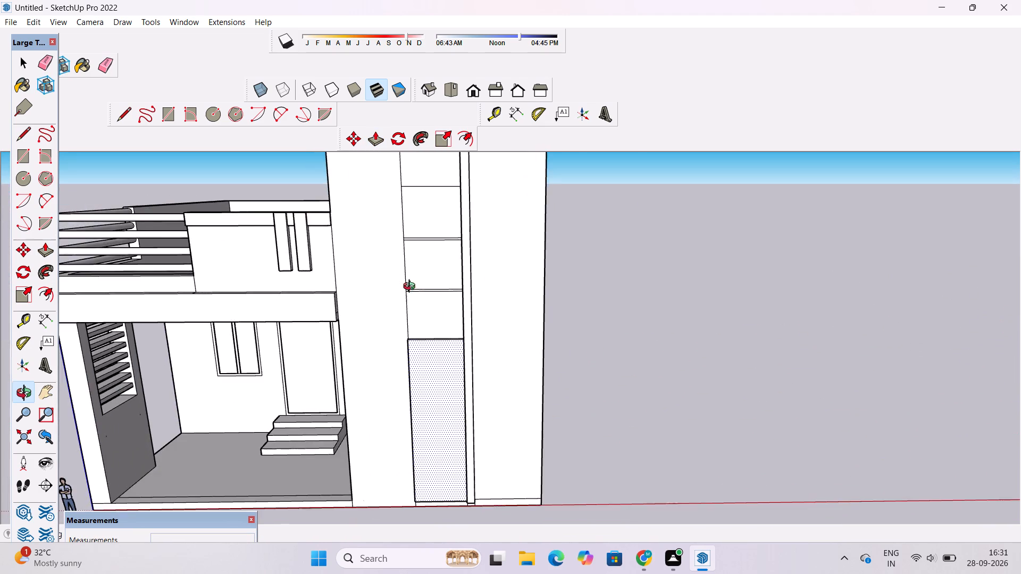
{"action": "scroll", "coordinate": [411, 272], "scroll_direction": "up", "scroll_amount": 7}
{"action": "scroll", "coordinate": [412, 272], "scroll_direction": "down", "scroll_amount": 5}
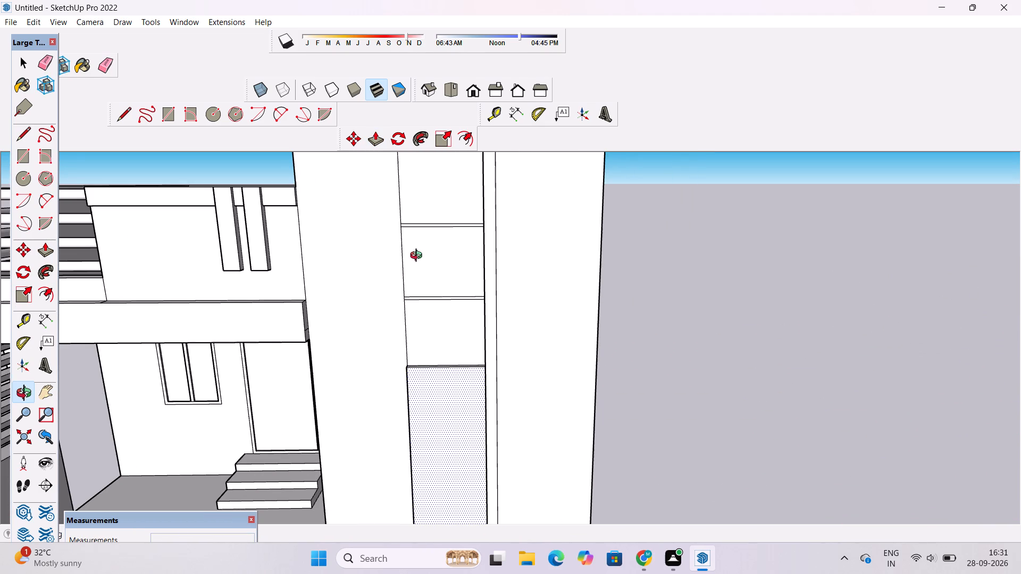
{"action": "scroll", "coordinate": [390, 274], "scroll_direction": "up", "scroll_amount": 1}
{"action": "left_click_drag", "start_coordinate": [413, 267], "coordinate": [403, 303], "text": "shift"}
{"action": "scroll", "coordinate": [402, 303], "scroll_direction": "down", "scroll_amount": 5}
{"action": "left_click_drag", "start_coordinate": [393, 323], "coordinate": [419, 326]}
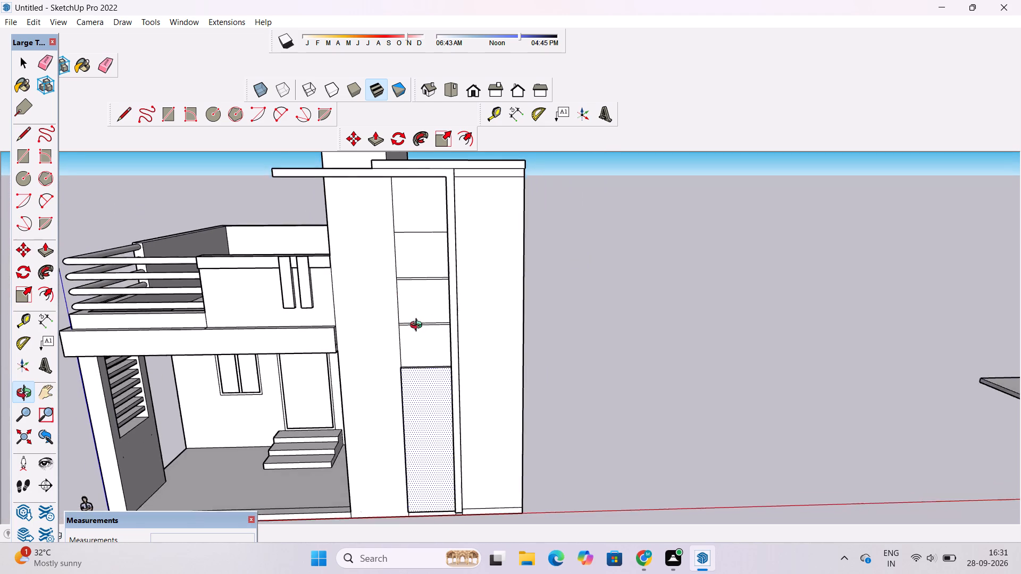
{"action": "left_click_drag", "start_coordinate": [419, 326], "coordinate": [491, 272]}
{"action": "scroll", "coordinate": [447, 164], "scroll_direction": "up", "scroll_amount": 4}
{"action": "left_click_drag", "start_coordinate": [447, 168], "coordinate": [441, 262], "text": "shift"}
{"action": "scroll", "coordinate": [439, 264], "scroll_direction": "up", "scroll_amount": 3}
{"action": "left_click_drag", "start_coordinate": [526, 256], "coordinate": [495, 259]}
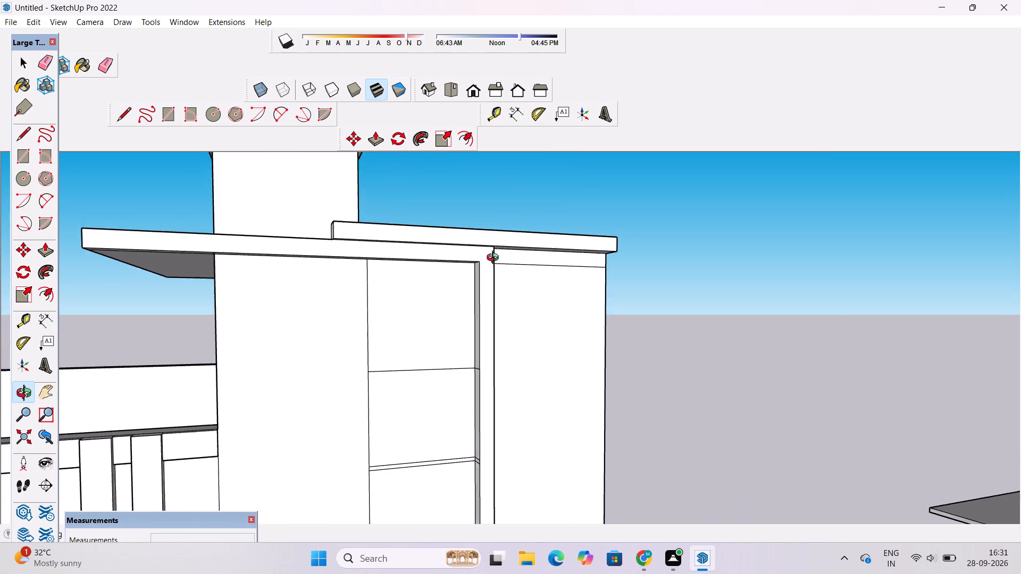
{"action": "left_click_drag", "start_coordinate": [495, 259], "coordinate": [450, 259]}
{"action": "scroll", "coordinate": [430, 261], "scroll_direction": "down", "scroll_amount": 4}
{"action": "left_click_drag", "start_coordinate": [465, 300], "coordinate": [417, 241]}
{"action": "left_click_drag", "start_coordinate": [449, 244], "coordinate": [452, 266]}
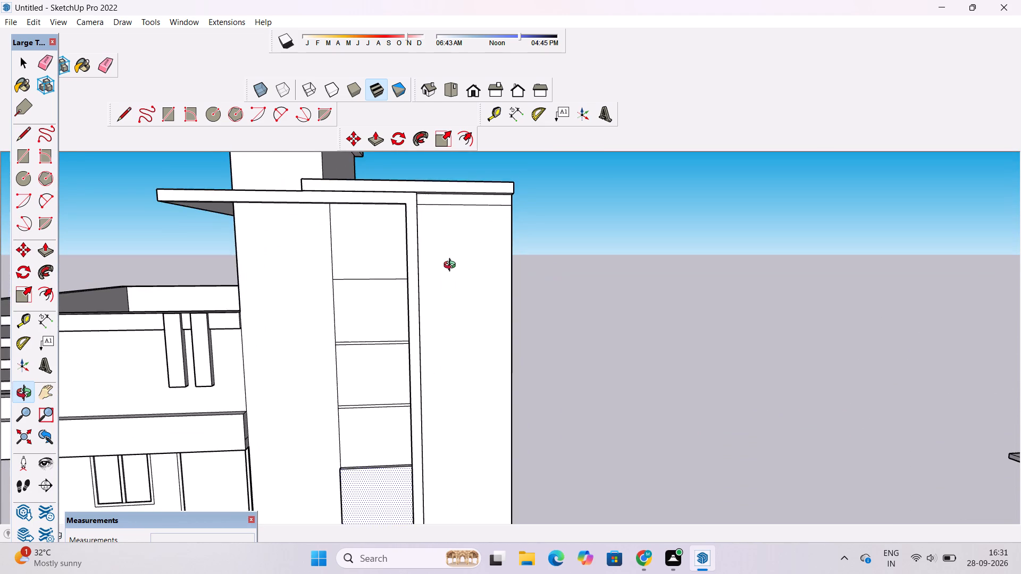
{"action": "scroll", "coordinate": [452, 266], "scroll_direction": "down", "scroll_amount": 3}
{"action": "left_click_drag", "start_coordinate": [452, 269], "coordinate": [399, 242], "text": "shift"}
{"action": "scroll", "coordinate": [446, 196], "scroll_direction": "up", "scroll_amount": 6}
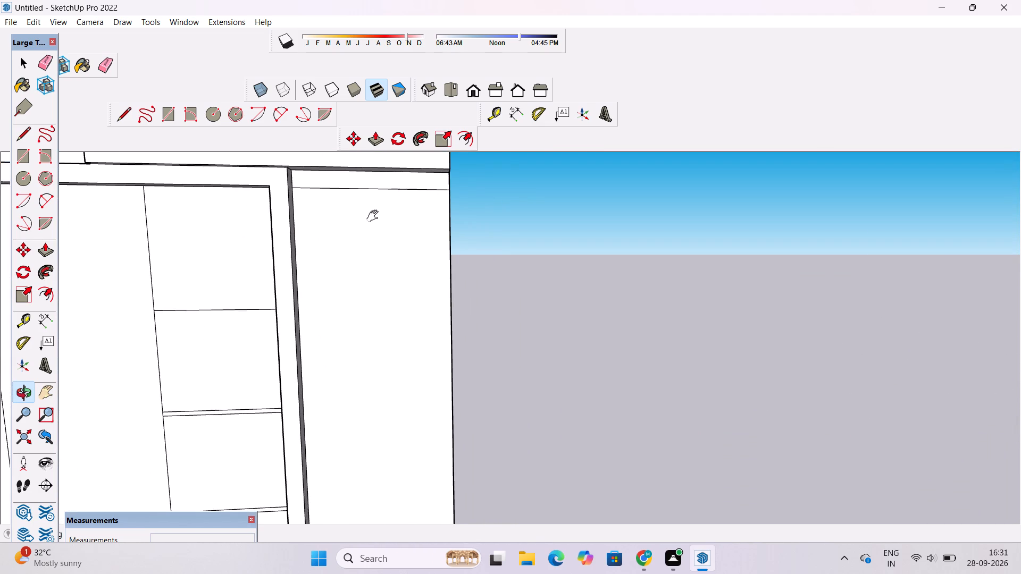
{"action": "left_click_drag", "start_coordinate": [375, 216], "coordinate": [375, 234], "text": "shift"}
{"action": "scroll", "coordinate": [375, 235], "scroll_direction": "down", "scroll_amount": 5}
{"action": "left_click_drag", "start_coordinate": [376, 240], "coordinate": [397, 216], "text": "shift"}
{"action": "left_click_drag", "start_coordinate": [382, 213], "coordinate": [422, 201]}
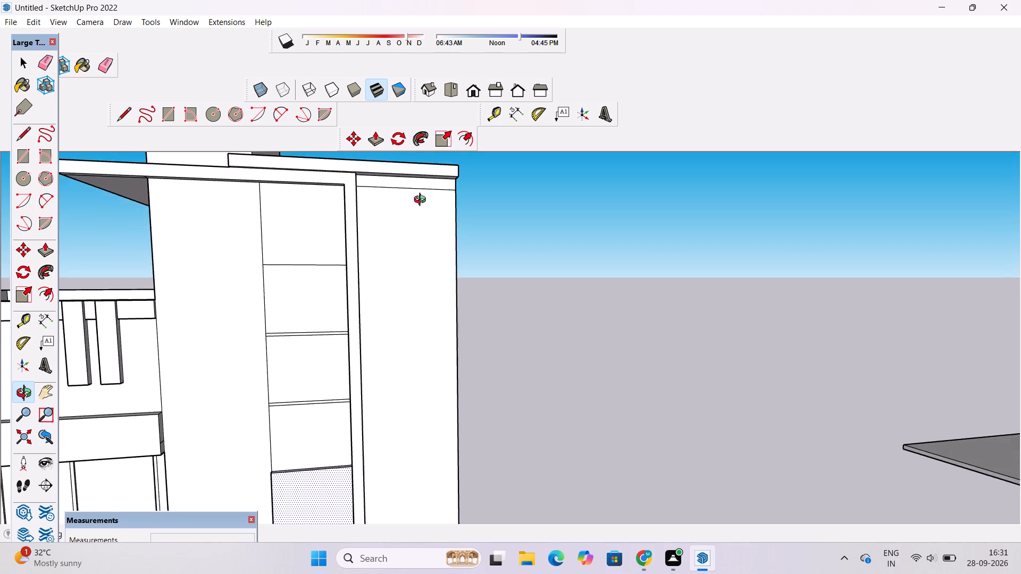
{"action": "left_click_drag", "start_coordinate": [422, 201], "coordinate": [415, 267]}
{"action": "left_click_drag", "start_coordinate": [383, 272], "coordinate": [375, 206]}
{"action": "left_click_drag", "start_coordinate": [386, 234], "coordinate": [347, 237]}
{"action": "left_click_drag", "start_coordinate": [339, 242], "coordinate": [350, 183], "text": "shift"}
{"action": "scroll", "coordinate": [352, 181], "scroll_direction": "down", "scroll_amount": 2}
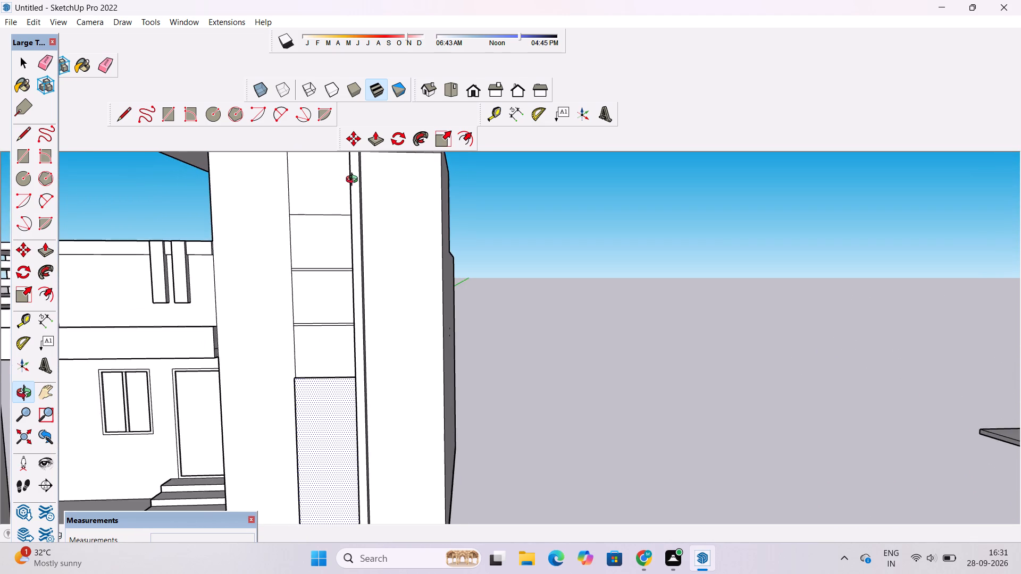
{"action": "scroll", "coordinate": [354, 181], "scroll_direction": "up", "scroll_amount": 1}
{"action": "scroll", "coordinate": [355, 181], "scroll_direction": "down", "scroll_amount": 1}
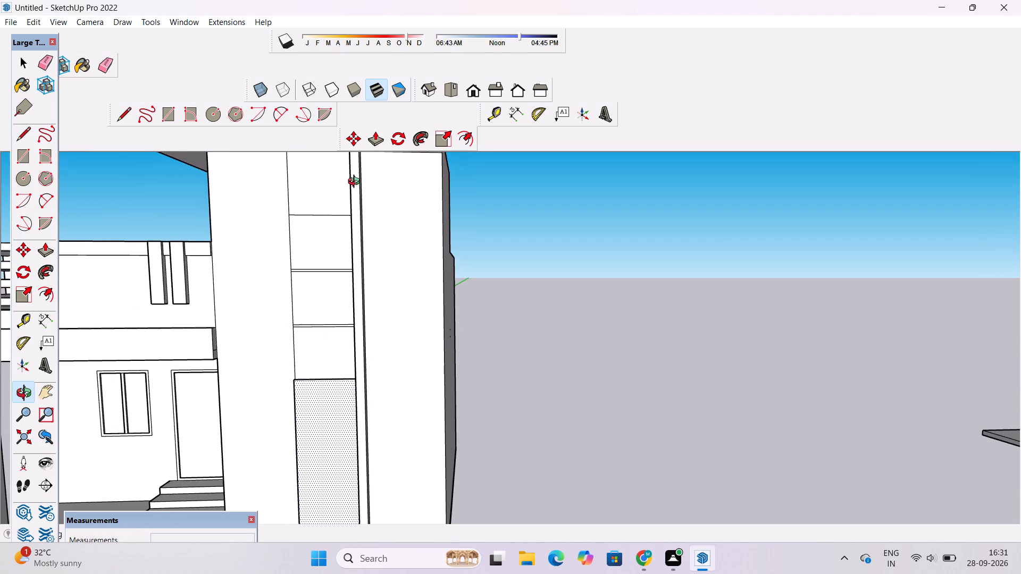
{"action": "scroll", "coordinate": [356, 183], "scroll_direction": "up", "scroll_amount": 1}
{"action": "left_click_drag", "start_coordinate": [357, 183], "coordinate": [368, 209], "text": "shift"}
{"action": "scroll", "coordinate": [368, 209], "scroll_direction": "down", "scroll_amount": 2}
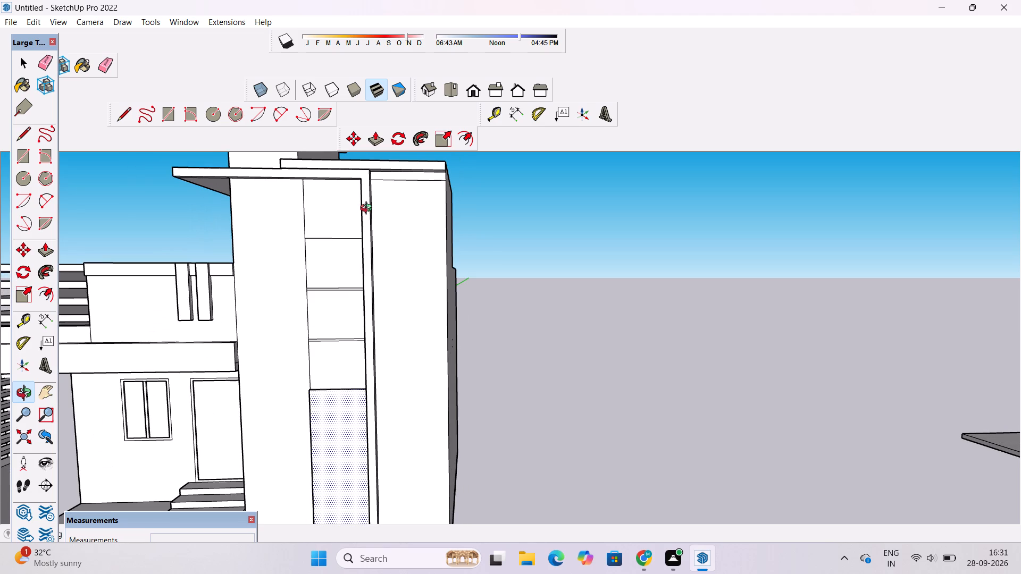
Push/Pull the plain full-height front face between the vertical fin and the tower's outer corner outward by 6".
{"action": "left_click_drag", "start_coordinate": [371, 209], "coordinate": [357, 131], "text": "shift"}
{"action": "scroll", "coordinate": [365, 137], "scroll_direction": "down", "scroll_amount": 6}
{"action": "left_click_drag", "start_coordinate": [508, 201], "coordinate": [366, 258]}
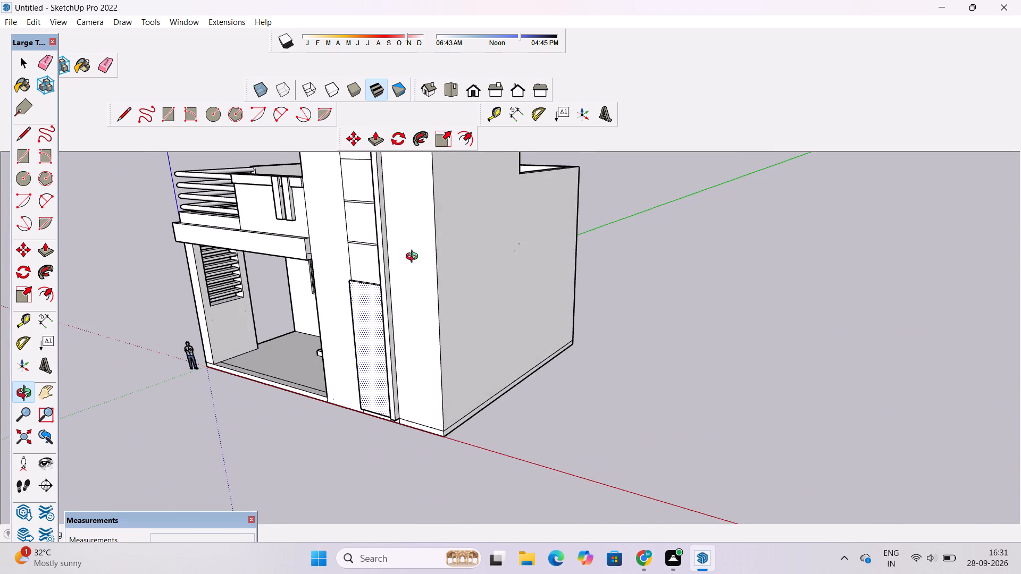
{"action": "left_click_drag", "start_coordinate": [415, 258], "coordinate": [400, 281], "text": "shift"}
{"action": "left_click_drag", "start_coordinate": [409, 310], "coordinate": [401, 305]}
{"action": "left_click_drag", "start_coordinate": [401, 305], "coordinate": [391, 320], "text": "shift"}
{"action": "left_click_drag", "start_coordinate": [389, 322], "coordinate": [355, 356]}
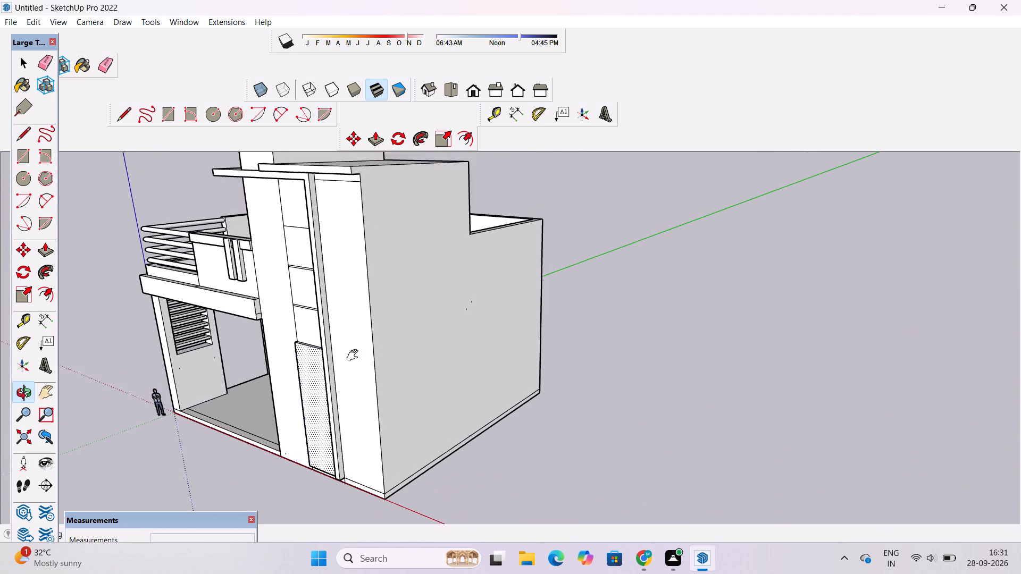
{"action": "left_click_drag", "start_coordinate": [355, 356], "coordinate": [346, 361]}
{"action": "scroll", "coordinate": [356, 391], "scroll_direction": "up", "scroll_amount": 2}
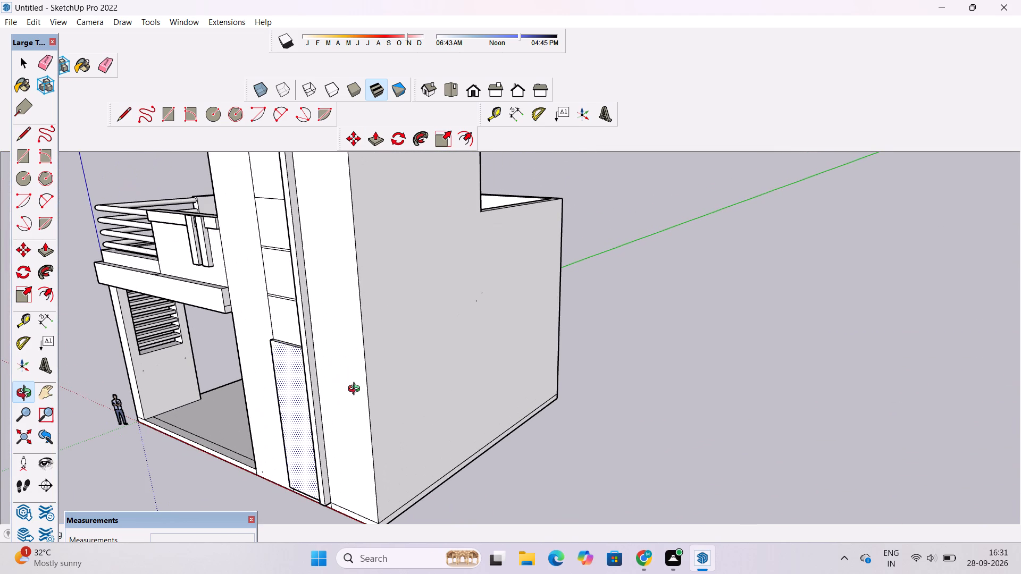
{"action": "key", "text": "space"}
{"action": "left_click", "coordinate": [353, 398]}
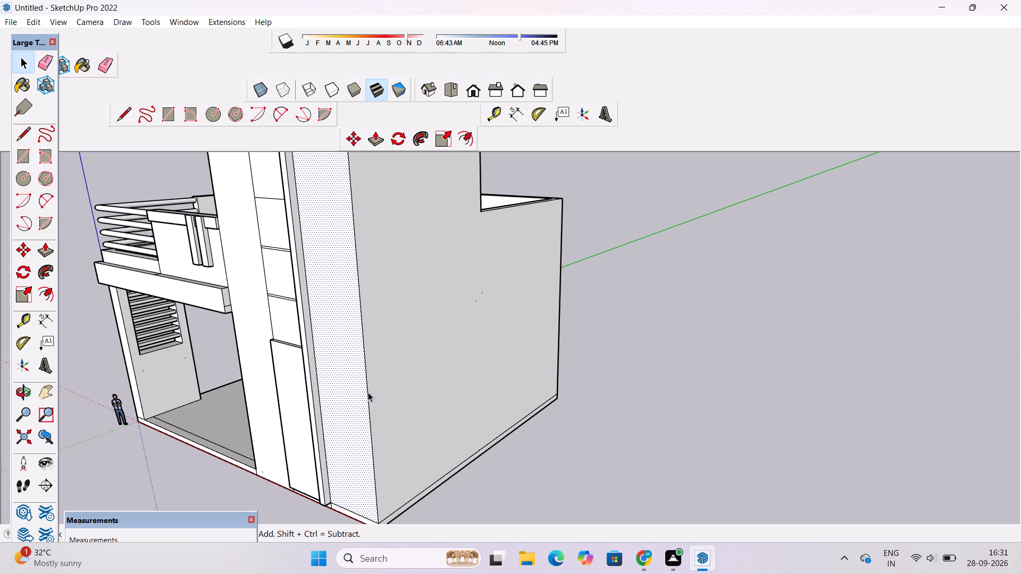
{"action": "key", "text": "p"}
{"action": "left_click", "coordinate": [353, 401]}
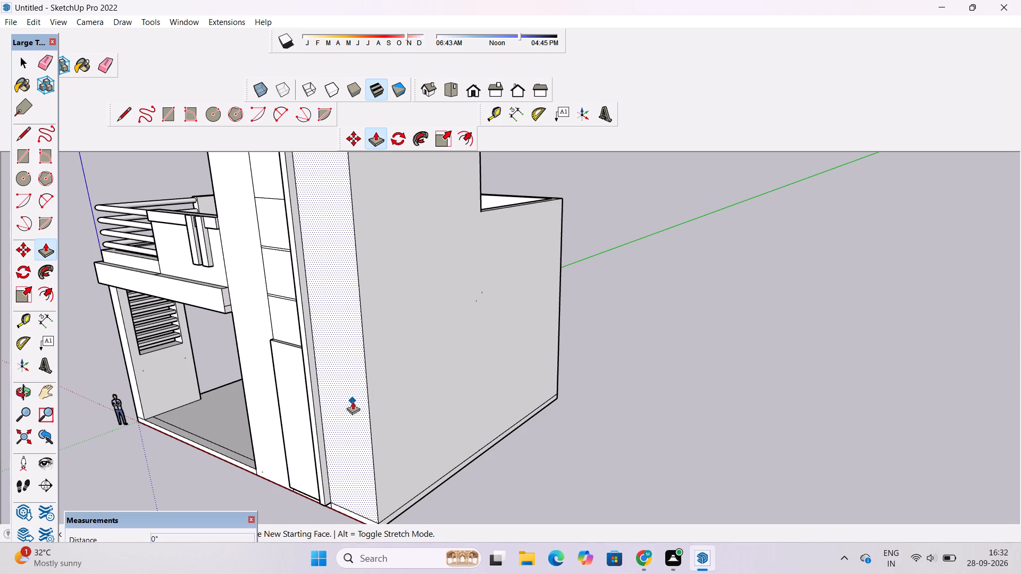
{"action": "scroll", "coordinate": [350, 403], "scroll_direction": "up", "scroll_amount": 1}
{"action": "type", "text": "6\""}
{"action": "key", "text": "Return"}
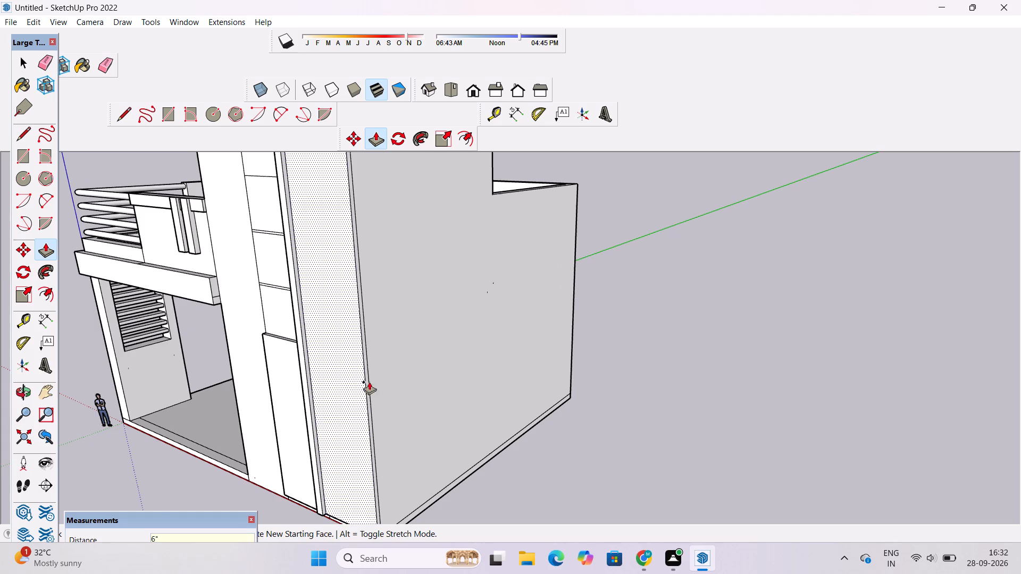
Examine the upper end of the thickened front face, the roof slab and the adjoining side wall.
{"action": "key", "text": "o"}
{"action": "scroll", "coordinate": [355, 388], "scroll_direction": "down", "scroll_amount": 10}
{"action": "scroll", "coordinate": [318, 316], "scroll_direction": "up", "scroll_amount": 6}
{"action": "scroll", "coordinate": [424, 301], "scroll_direction": "up", "scroll_amount": 4}
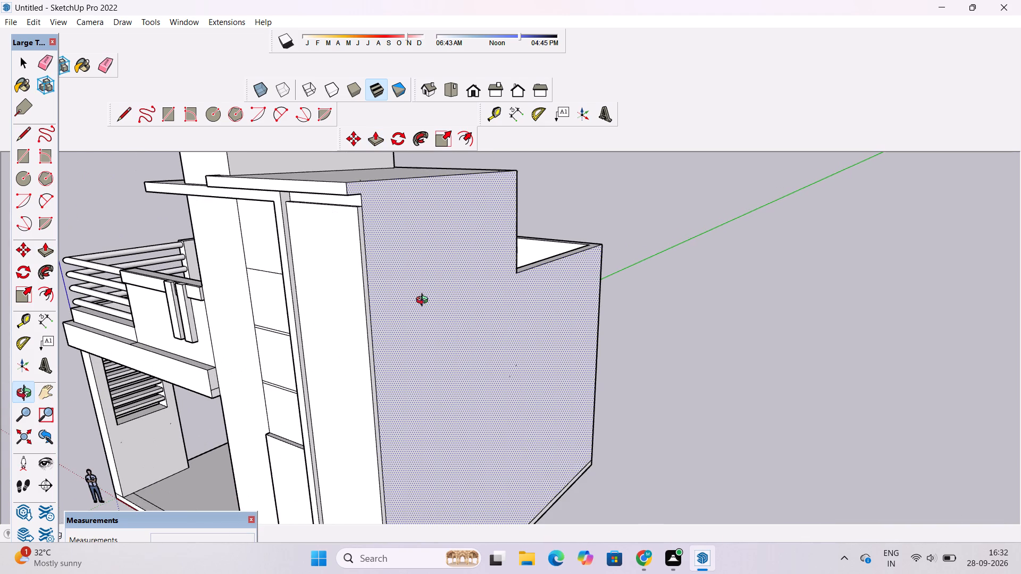
{"action": "left_click_drag", "start_coordinate": [368, 305], "coordinate": [388, 294], "text": "shift"}
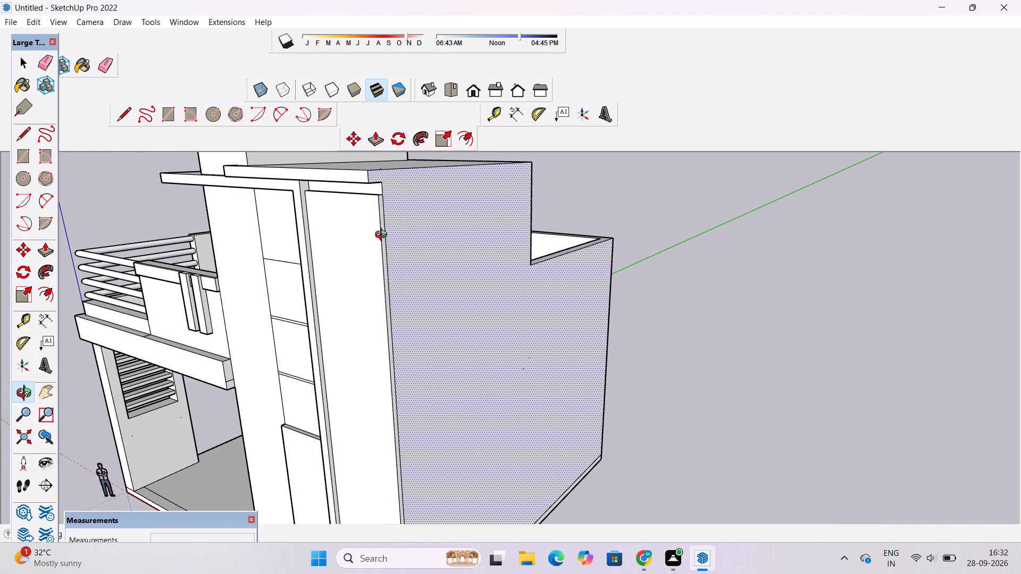
{"action": "scroll", "coordinate": [383, 236], "scroll_direction": "up", "scroll_amount": 2, "text": "shift"}
{"action": "scroll", "coordinate": [383, 236], "scroll_direction": "down", "scroll_amount": 3}
{"action": "left_click_drag", "start_coordinate": [349, 243], "coordinate": [443, 218]}
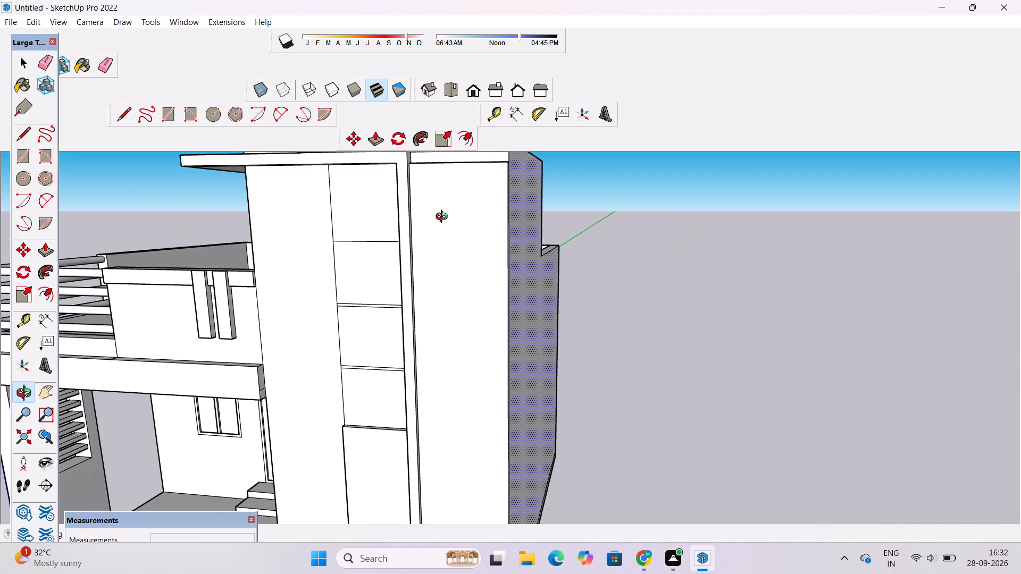
{"action": "scroll", "coordinate": [444, 218], "scroll_direction": "down", "scroll_amount": 4}
{"action": "left_click_drag", "start_coordinate": [629, 224], "coordinate": [522, 241]}
{"action": "left_click_drag", "start_coordinate": [489, 286], "coordinate": [455, 212], "text": "shift"}
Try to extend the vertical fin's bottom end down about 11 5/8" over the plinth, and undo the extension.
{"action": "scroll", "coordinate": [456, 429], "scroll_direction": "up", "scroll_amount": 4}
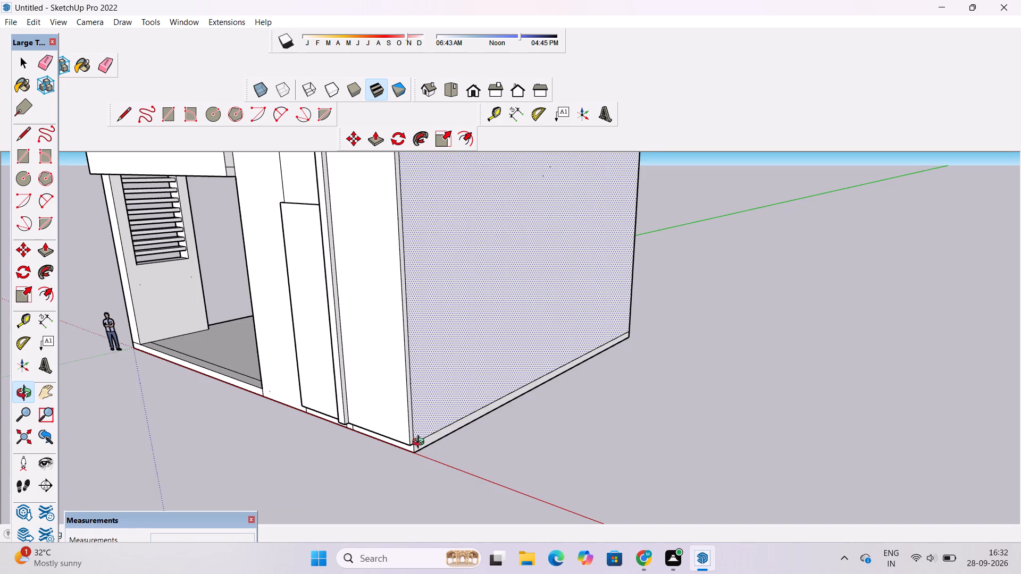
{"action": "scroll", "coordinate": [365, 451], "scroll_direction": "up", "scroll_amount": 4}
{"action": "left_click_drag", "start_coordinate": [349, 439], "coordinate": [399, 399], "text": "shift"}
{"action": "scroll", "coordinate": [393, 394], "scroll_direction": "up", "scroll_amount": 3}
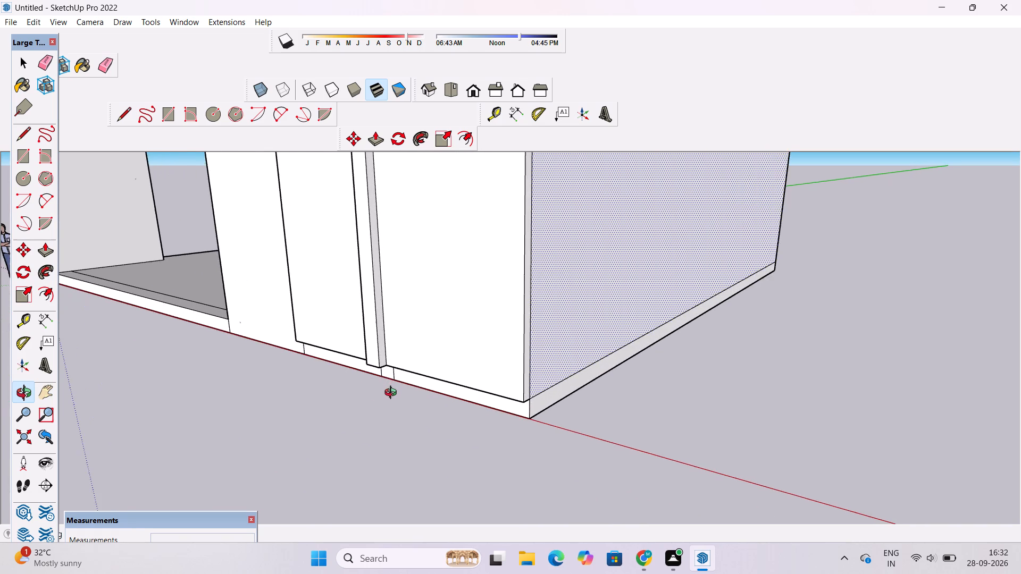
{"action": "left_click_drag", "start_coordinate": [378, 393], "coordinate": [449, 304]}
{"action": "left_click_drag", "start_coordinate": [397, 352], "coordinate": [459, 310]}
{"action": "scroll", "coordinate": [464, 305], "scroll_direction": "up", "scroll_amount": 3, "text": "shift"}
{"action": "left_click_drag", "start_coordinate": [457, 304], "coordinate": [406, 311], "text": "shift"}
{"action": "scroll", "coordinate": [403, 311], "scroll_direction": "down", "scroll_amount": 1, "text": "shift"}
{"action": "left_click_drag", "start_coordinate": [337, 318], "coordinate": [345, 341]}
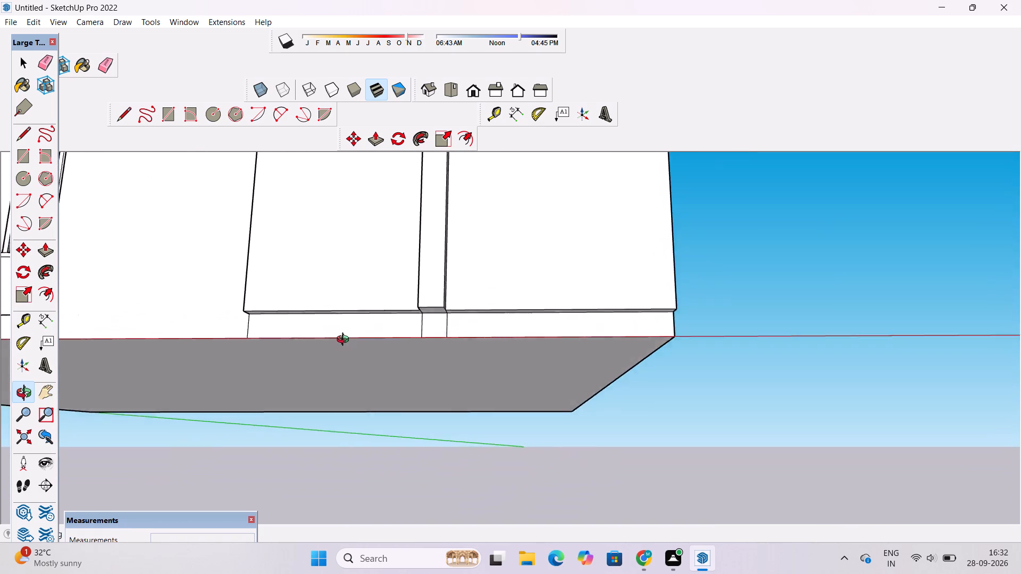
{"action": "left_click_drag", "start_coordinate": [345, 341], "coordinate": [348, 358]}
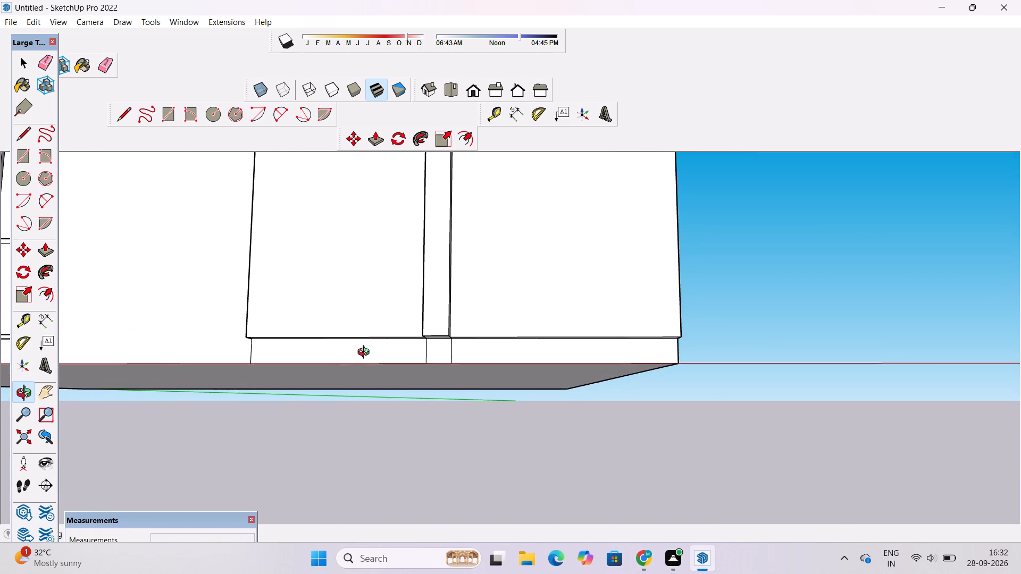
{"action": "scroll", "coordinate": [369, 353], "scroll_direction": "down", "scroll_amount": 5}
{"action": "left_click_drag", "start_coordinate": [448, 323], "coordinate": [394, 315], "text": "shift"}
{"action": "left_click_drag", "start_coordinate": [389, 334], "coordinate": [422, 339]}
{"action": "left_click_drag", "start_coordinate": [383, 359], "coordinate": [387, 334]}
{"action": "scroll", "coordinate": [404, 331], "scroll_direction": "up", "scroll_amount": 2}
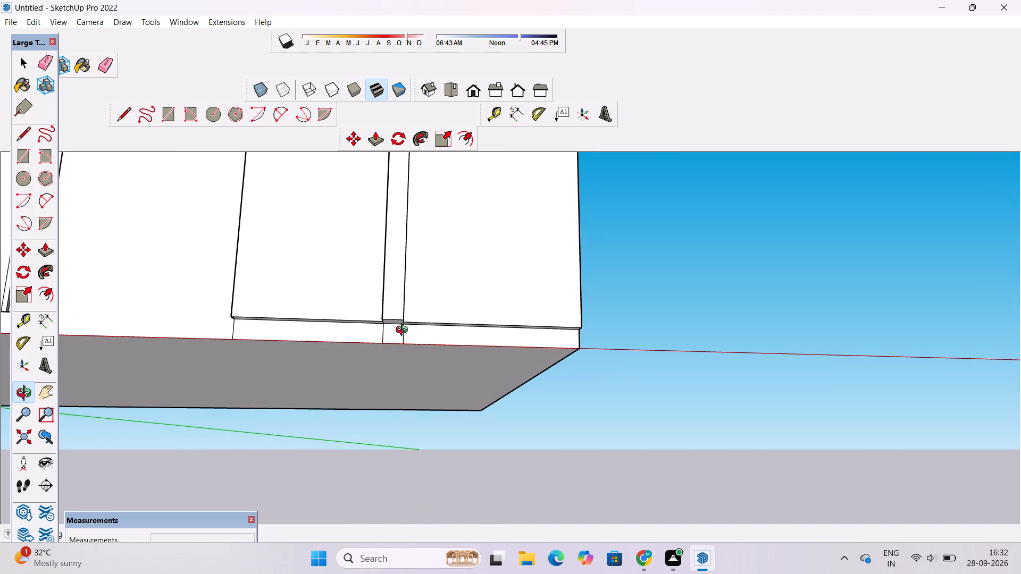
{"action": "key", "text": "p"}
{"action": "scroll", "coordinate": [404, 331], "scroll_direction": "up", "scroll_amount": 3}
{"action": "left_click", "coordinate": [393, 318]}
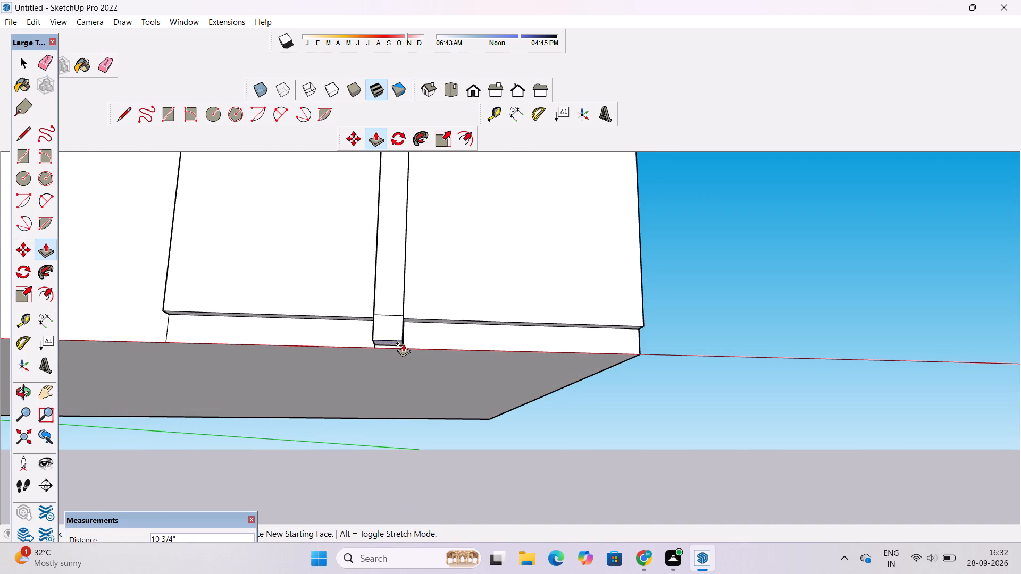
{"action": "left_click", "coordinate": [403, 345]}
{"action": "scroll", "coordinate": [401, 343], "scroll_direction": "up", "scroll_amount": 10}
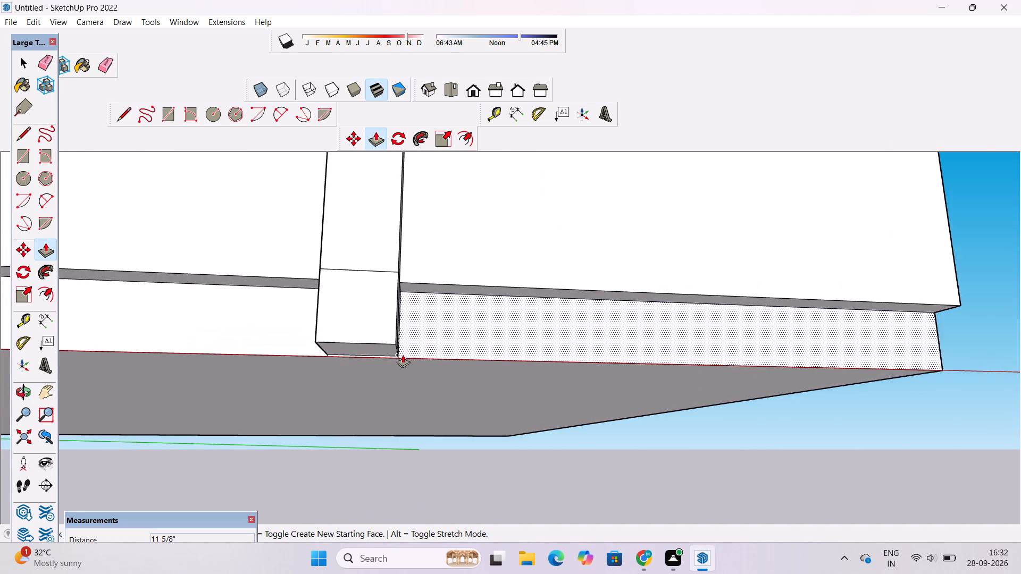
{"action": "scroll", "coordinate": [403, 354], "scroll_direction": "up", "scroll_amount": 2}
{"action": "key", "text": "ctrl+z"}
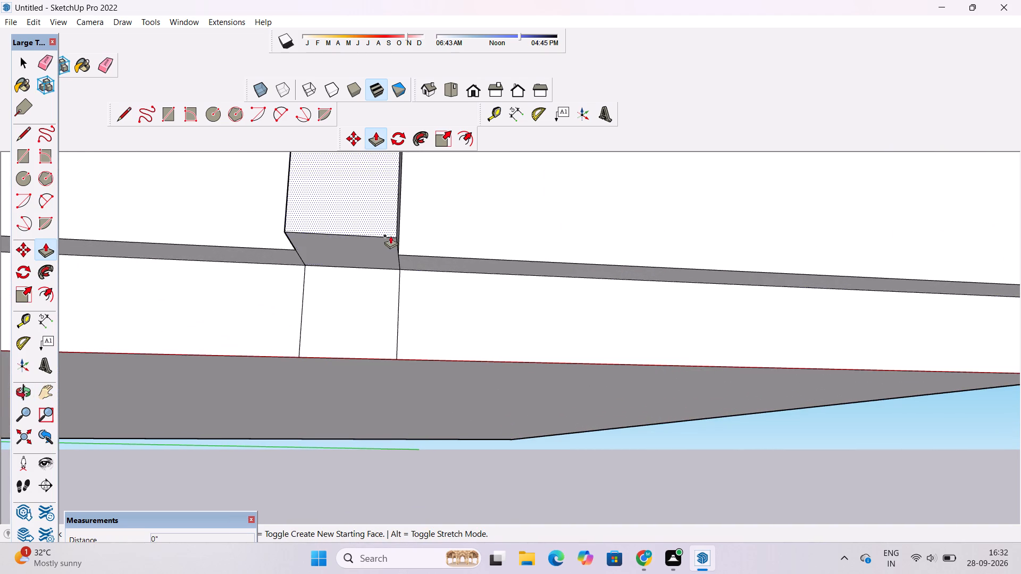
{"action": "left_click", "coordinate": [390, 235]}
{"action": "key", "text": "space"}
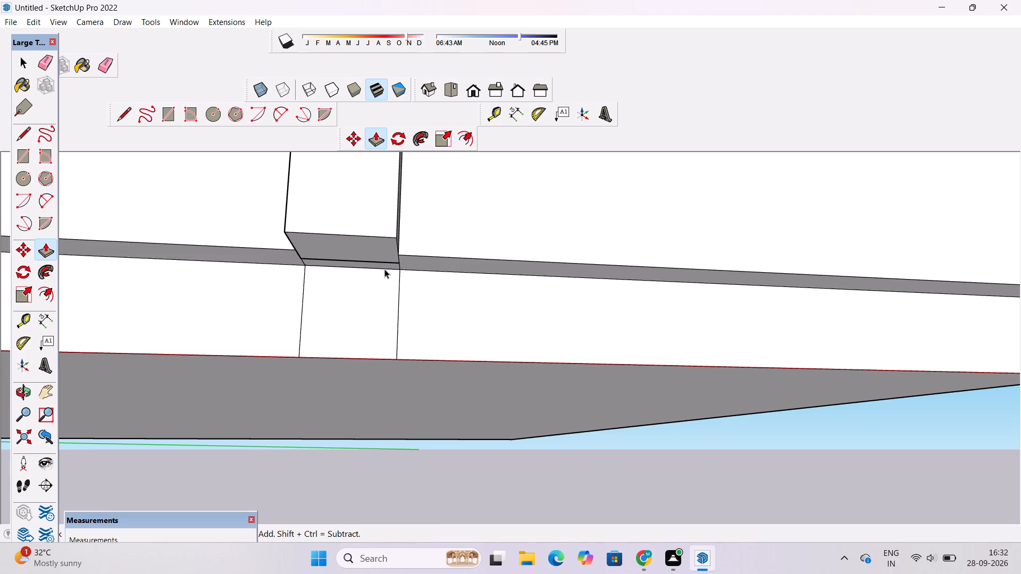
Push/Pull the underside of the vertical fin down 1' to the bottom of the plinth.
{"action": "left_click", "coordinate": [384, 259]}
{"action": "key", "text": "p"}
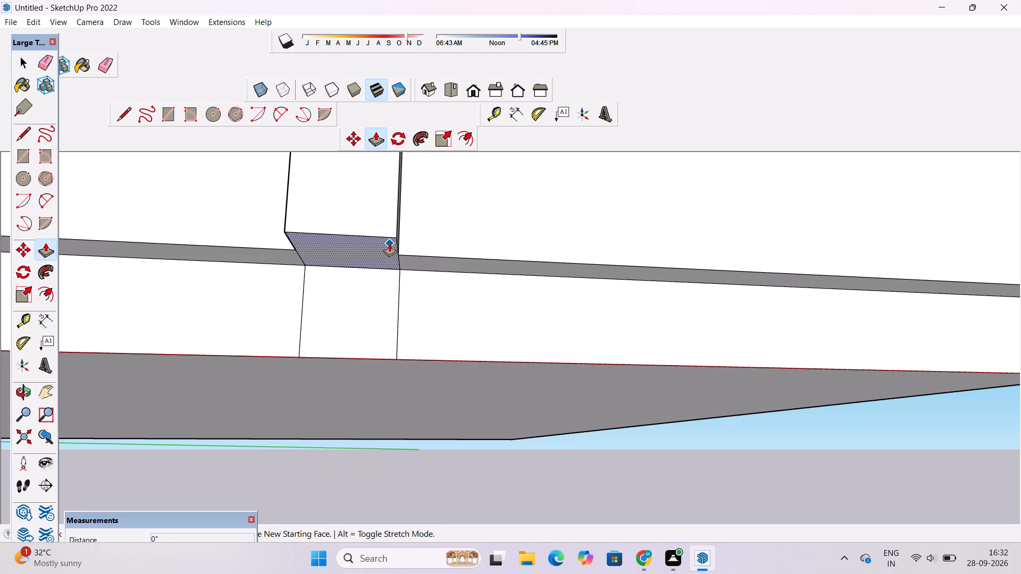
{"action": "left_click", "coordinate": [389, 243]}
{"action": "left_click", "coordinate": [395, 357]}
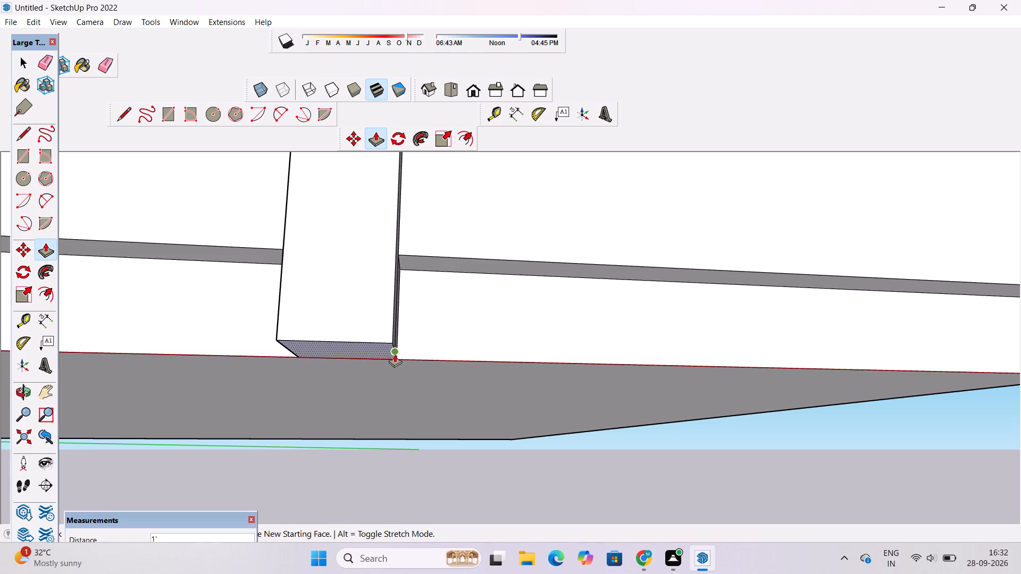
Erase the leftover vertical seam edges on both sides of the fin's lower end at plinth level.
{"action": "key", "text": "o"}
{"action": "left_click_drag", "start_coordinate": [466, 319], "coordinate": [283, 376]}
{"action": "key", "text": "e"}
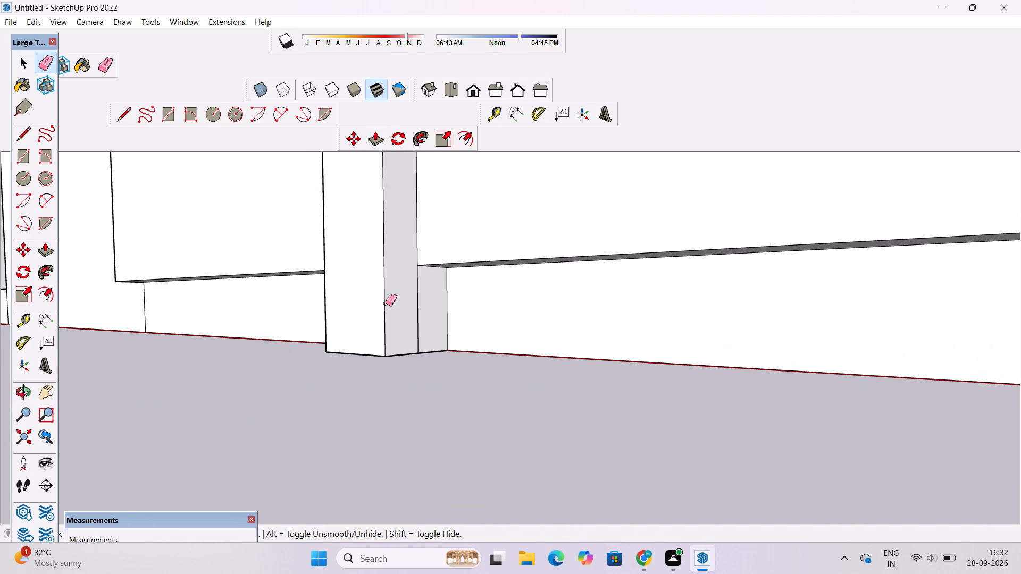
{"action": "left_click_drag", "start_coordinate": [419, 292], "coordinate": [414, 298]}
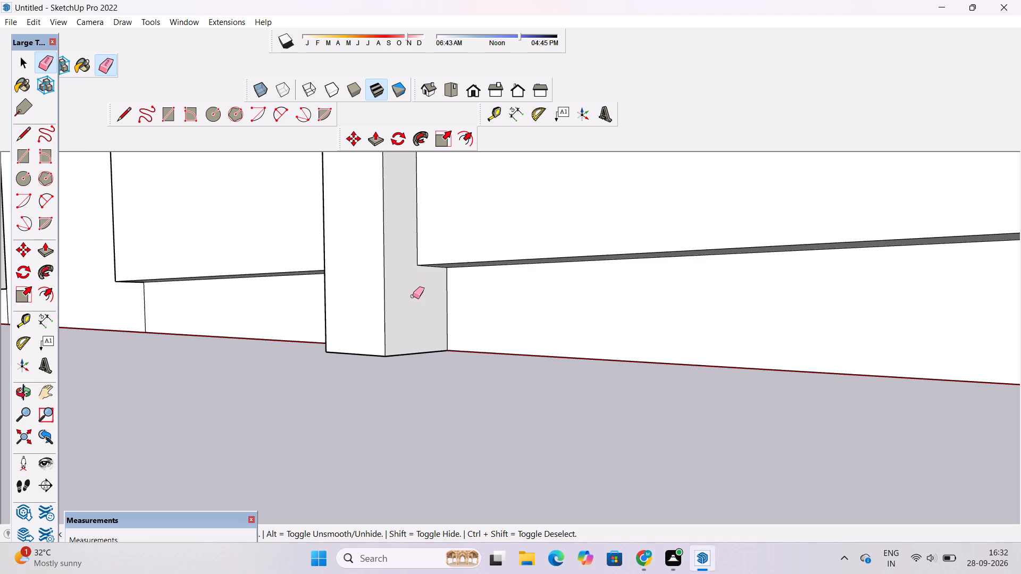
{"action": "key", "text": "o"}
{"action": "scroll", "coordinate": [414, 291], "scroll_direction": "down", "scroll_amount": 6}
{"action": "left_click_drag", "start_coordinate": [320, 301], "coordinate": [555, 289]}
{"action": "scroll", "coordinate": [560, 288], "scroll_direction": "up", "scroll_amount": 3}
{"action": "left_click_drag", "start_coordinate": [578, 298], "coordinate": [601, 300]}
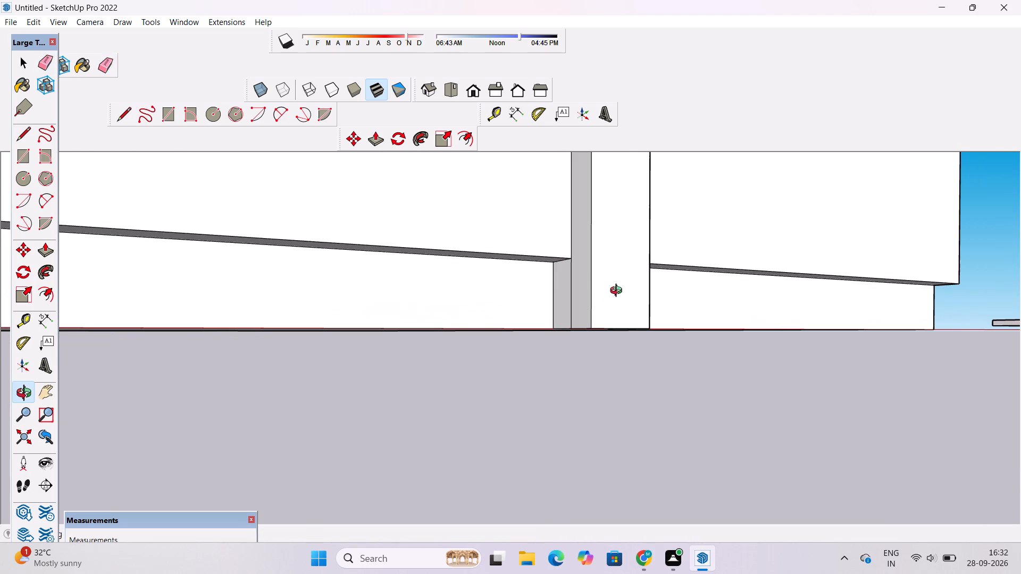
{"action": "key", "text": "e"}
{"action": "scroll", "coordinate": [574, 291], "scroll_direction": "up", "scroll_amount": 5}
{"action": "left_click_drag", "start_coordinate": [580, 281], "coordinate": [567, 296]}
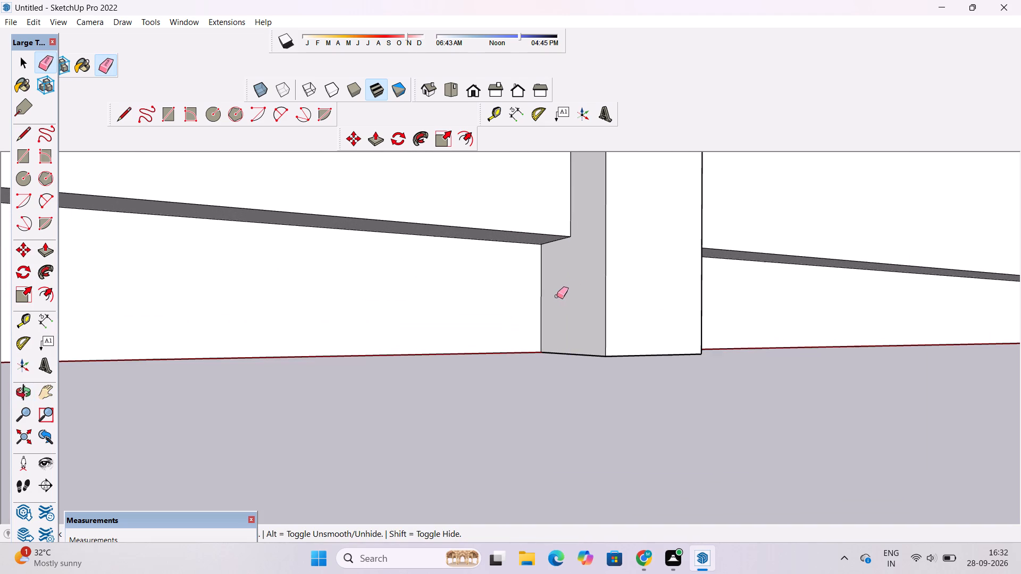
Examine the fin's lower end, the plinth and the recess below the thickened front face from several angles.
{"action": "key", "text": "o"}
{"action": "scroll", "coordinate": [534, 290], "scroll_direction": "down", "scroll_amount": 6}
{"action": "left_click_drag", "start_coordinate": [634, 281], "coordinate": [536, 207]}
{"action": "left_click_drag", "start_coordinate": [575, 242], "coordinate": [507, 287]}
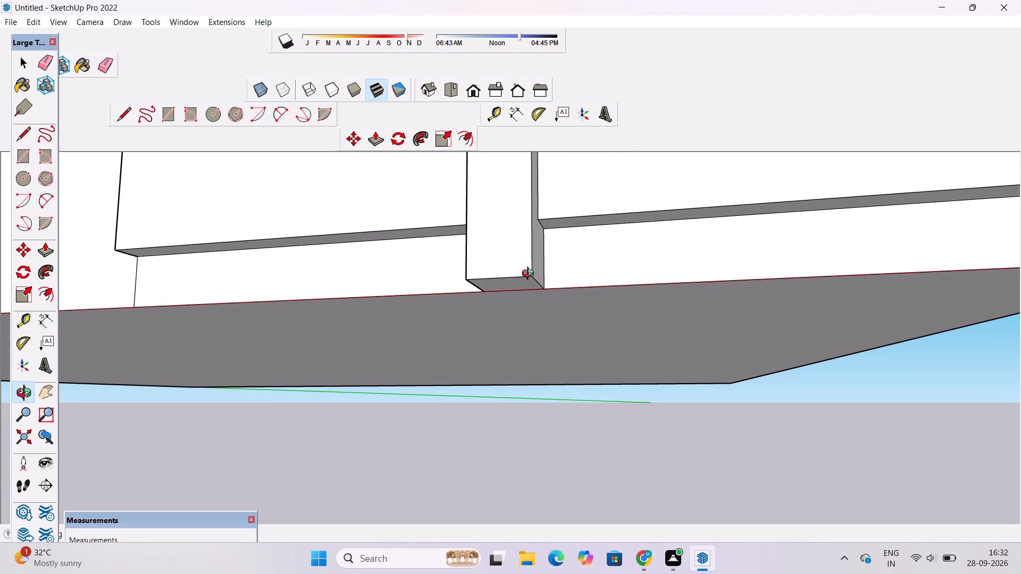
{"action": "left_click_drag", "start_coordinate": [529, 273], "coordinate": [448, 273], "text": "shift"}
{"action": "scroll", "coordinate": [440, 269], "scroll_direction": "down", "scroll_amount": 5}
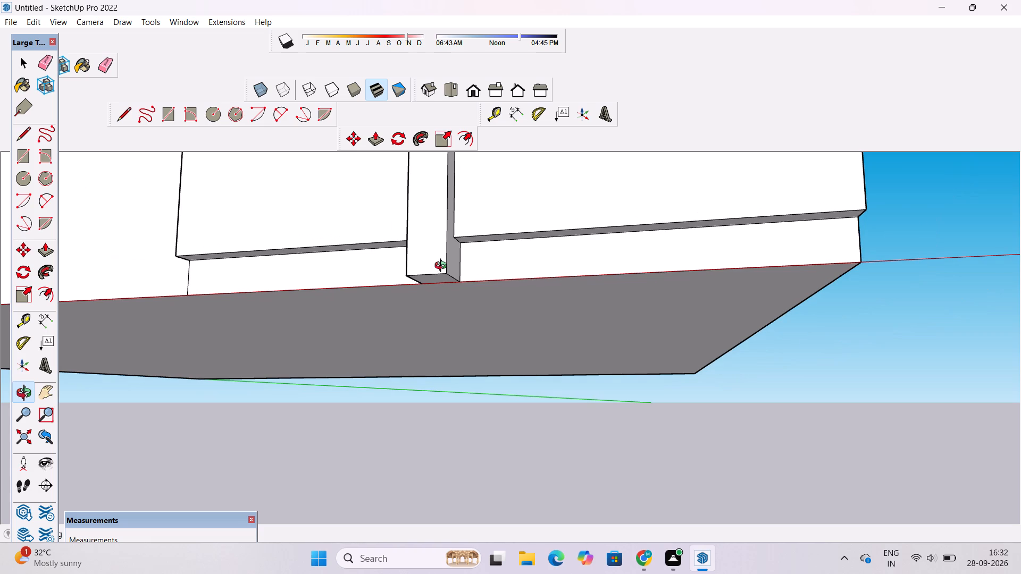
{"action": "scroll", "coordinate": [598, 262], "scroll_direction": "down", "scroll_amount": 4}
{"action": "left_click_drag", "start_coordinate": [596, 268], "coordinate": [632, 325]}
{"action": "left_click_drag", "start_coordinate": [464, 298], "coordinate": [672, 257]}
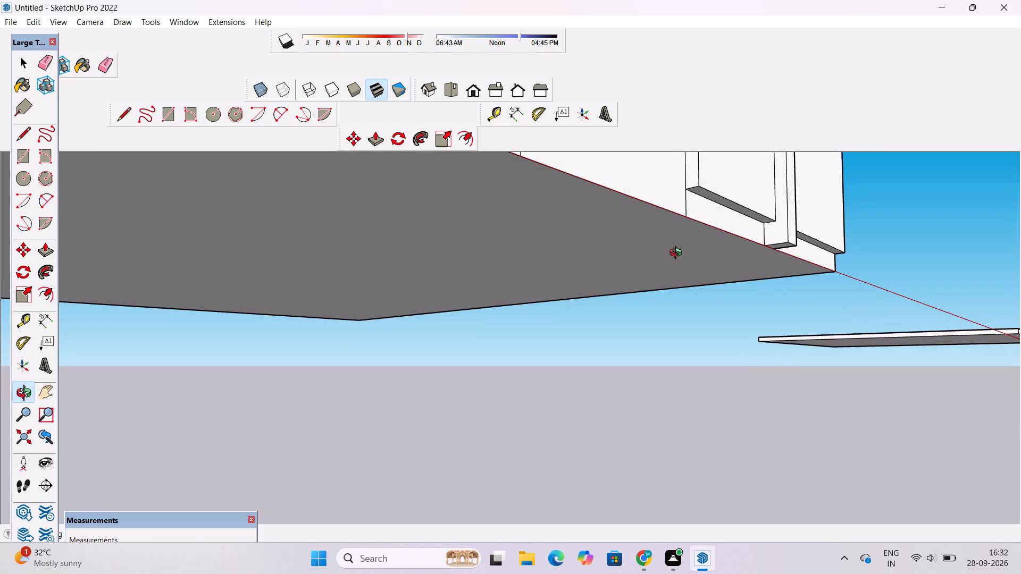
{"action": "left_click_drag", "start_coordinate": [704, 242], "coordinate": [461, 283]}
{"action": "left_click_drag", "start_coordinate": [685, 258], "coordinate": [538, 259]}
{"action": "scroll", "coordinate": [503, 271], "scroll_direction": "up", "scroll_amount": 4}
{"action": "left_click_drag", "start_coordinate": [661, 232], "coordinate": [595, 226]}
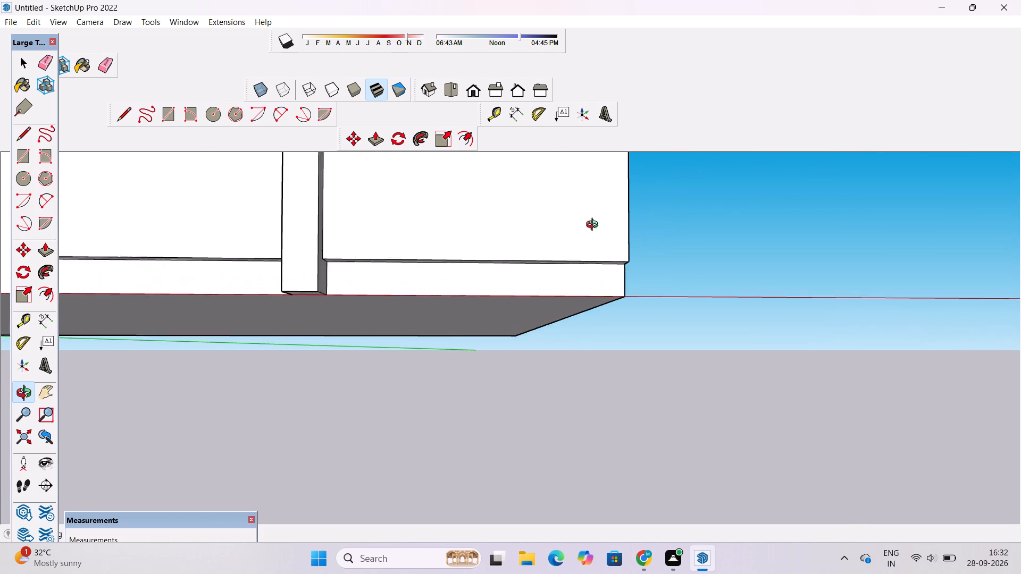
{"action": "left_click_drag", "start_coordinate": [595, 226], "coordinate": [496, 221]}
{"action": "left_click_drag", "start_coordinate": [366, 258], "coordinate": [398, 285], "text": "shift"}
{"action": "left_click_drag", "start_coordinate": [363, 284], "coordinate": [377, 318]}
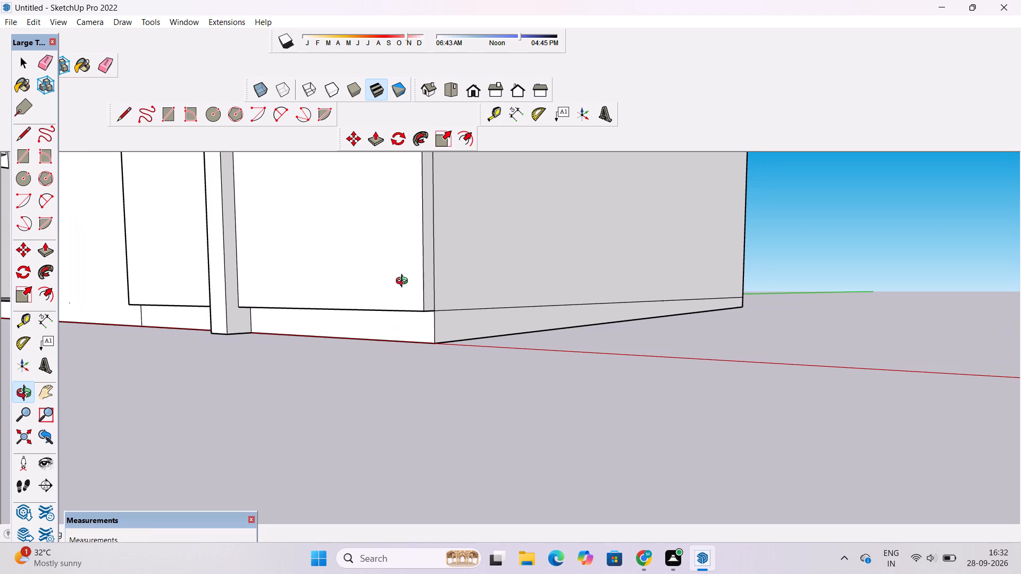
{"action": "scroll", "coordinate": [405, 282], "scroll_direction": "down", "scroll_amount": 4}
{"action": "left_click_drag", "start_coordinate": [347, 328], "coordinate": [395, 295]}
{"action": "left_click_drag", "start_coordinate": [405, 259], "coordinate": [339, 300], "text": "shift"}
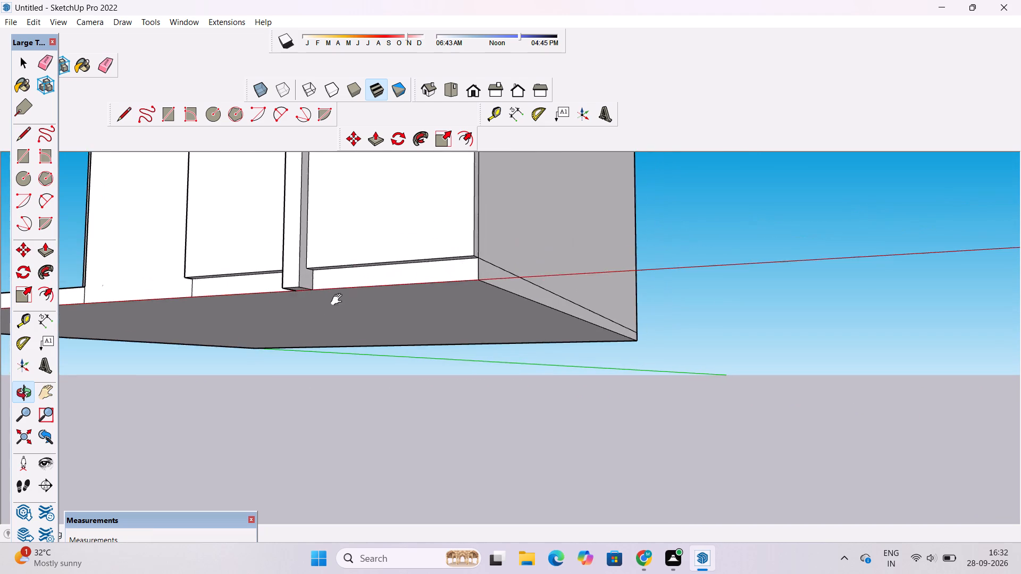
Push/Pull the underside of the thickened front face beside the fin down over the plinth, level with the fin's bottom.
{"action": "scroll", "coordinate": [359, 247], "scroll_direction": "up", "scroll_amount": 8}
{"action": "left_click_drag", "start_coordinate": [344, 283], "coordinate": [397, 283]}
{"action": "left_click_drag", "start_coordinate": [403, 276], "coordinate": [361, 299]}
{"action": "scroll", "coordinate": [339, 305], "scroll_direction": "up", "scroll_amount": 3}
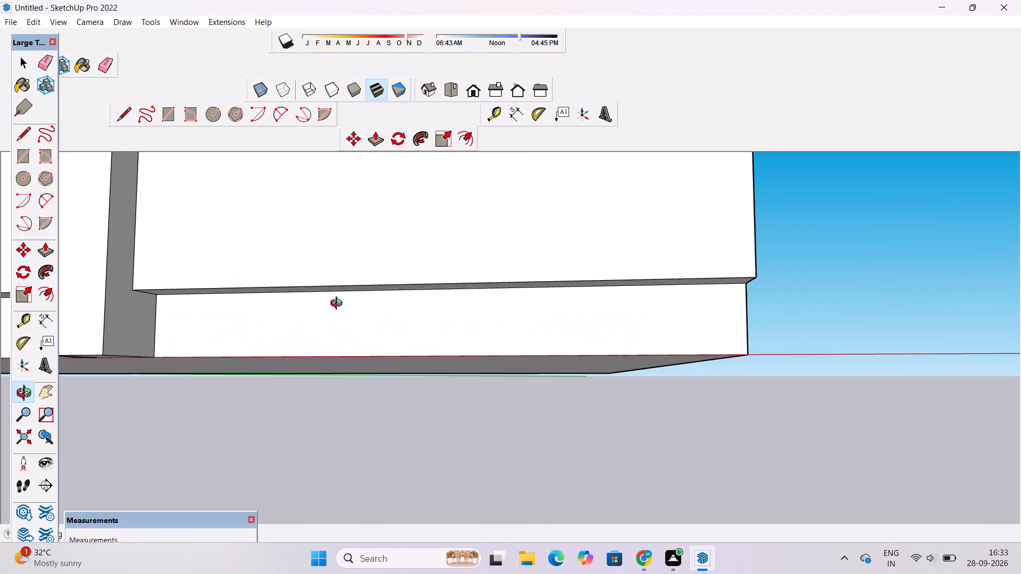
{"action": "left_click_drag", "start_coordinate": [342, 297], "coordinate": [347, 283]}
{"action": "key", "text": "p"}
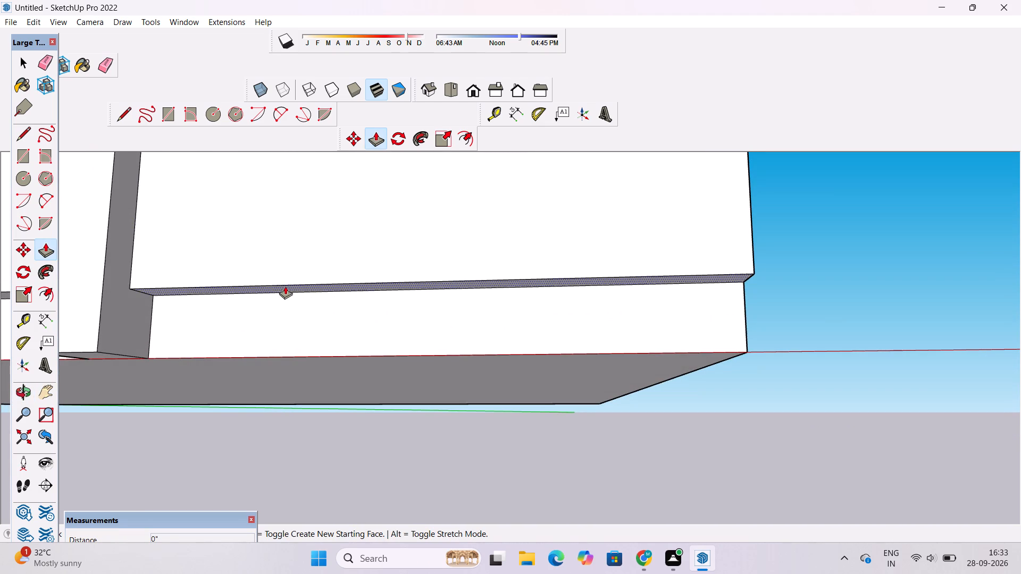
{"action": "left_click", "coordinate": [285, 286]}
{"action": "left_click", "coordinate": [122, 353]}
{"action": "key", "text": "o"}
{"action": "scroll", "coordinate": [169, 331], "scroll_direction": "down", "scroll_amount": 10}
{"action": "left_click_drag", "start_coordinate": [205, 313], "coordinate": [185, 371]}
{"action": "scroll", "coordinate": [187, 369], "scroll_direction": "down", "scroll_amount": 1}
{"action": "left_click_drag", "start_coordinate": [279, 331], "coordinate": [241, 386], "text": "shift"}
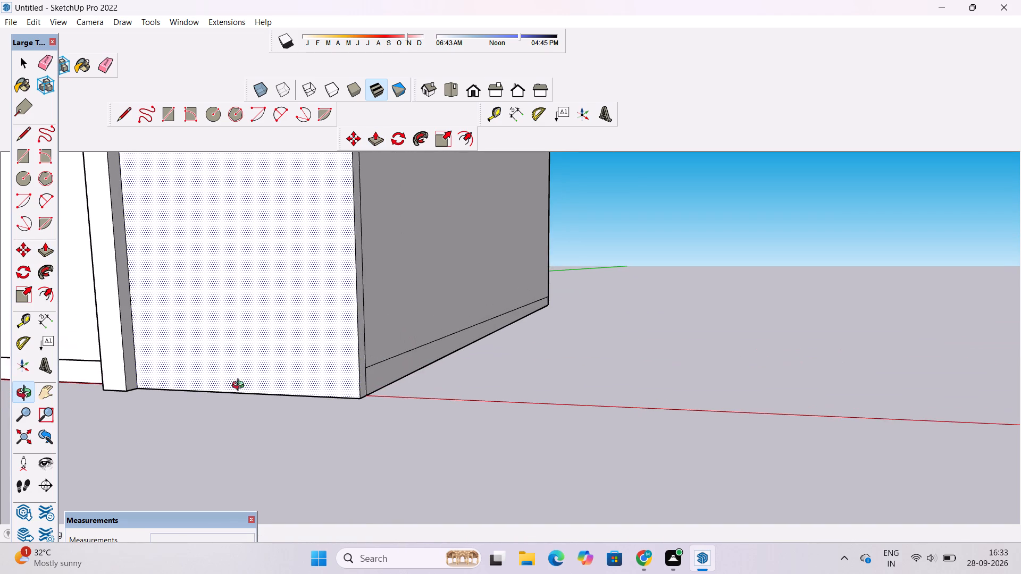
{"action": "left_click_drag", "start_coordinate": [240, 380], "coordinate": [300, 385], "text": "shift"}
{"action": "key", "text": "space"}
{"action": "left_click", "coordinate": [673, 313]}
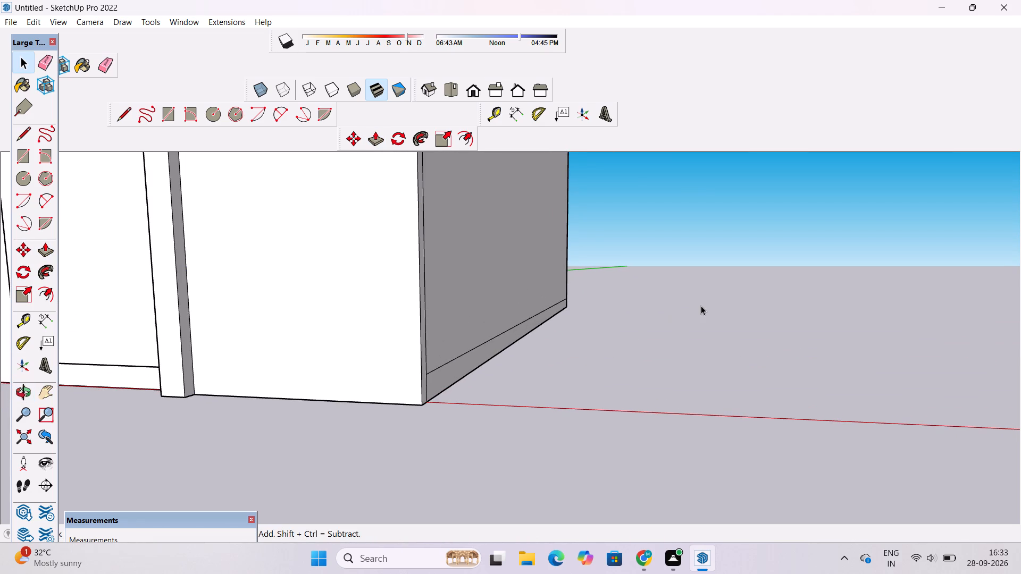
Examine the whole front elevation and the tower's fin, panels and thickened front face.
{"action": "scroll", "coordinate": [679, 318], "scroll_direction": "down", "scroll_amount": 8}
{"action": "key", "text": "o"}
{"action": "scroll", "coordinate": [611, 316], "scroll_direction": "down", "scroll_amount": 3}
{"action": "left_click_drag", "start_coordinate": [529, 314], "coordinate": [528, 386], "text": "shift"}
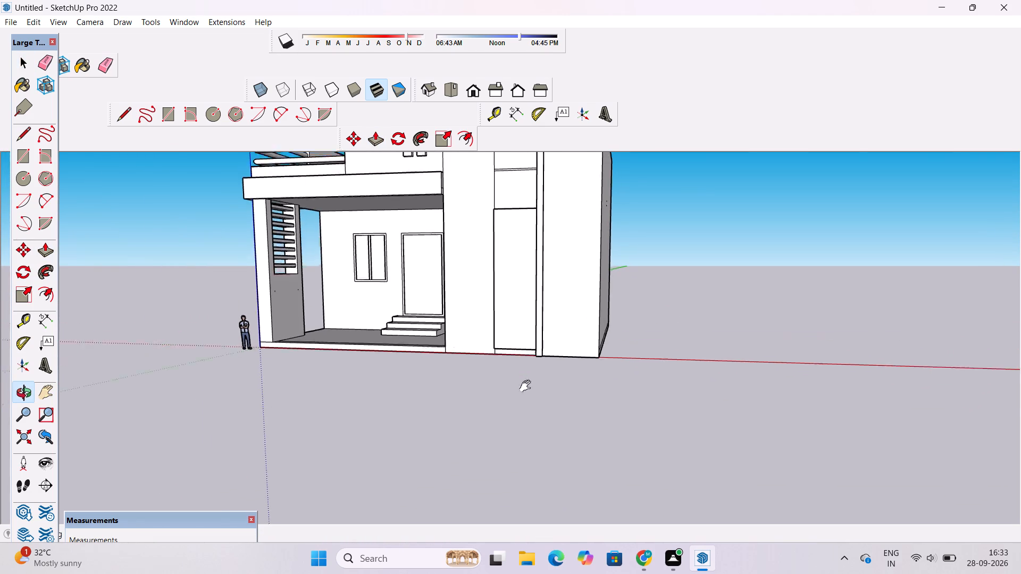
{"action": "left_click_drag", "start_coordinate": [528, 386], "coordinate": [529, 420], "text": "shift"}
{"action": "left_click_drag", "start_coordinate": [474, 293], "coordinate": [543, 311]}
{"action": "left_click_drag", "start_coordinate": [555, 257], "coordinate": [389, 353], "text": "shift"}
{"action": "scroll", "coordinate": [412, 311], "scroll_direction": "up", "scroll_amount": 4}
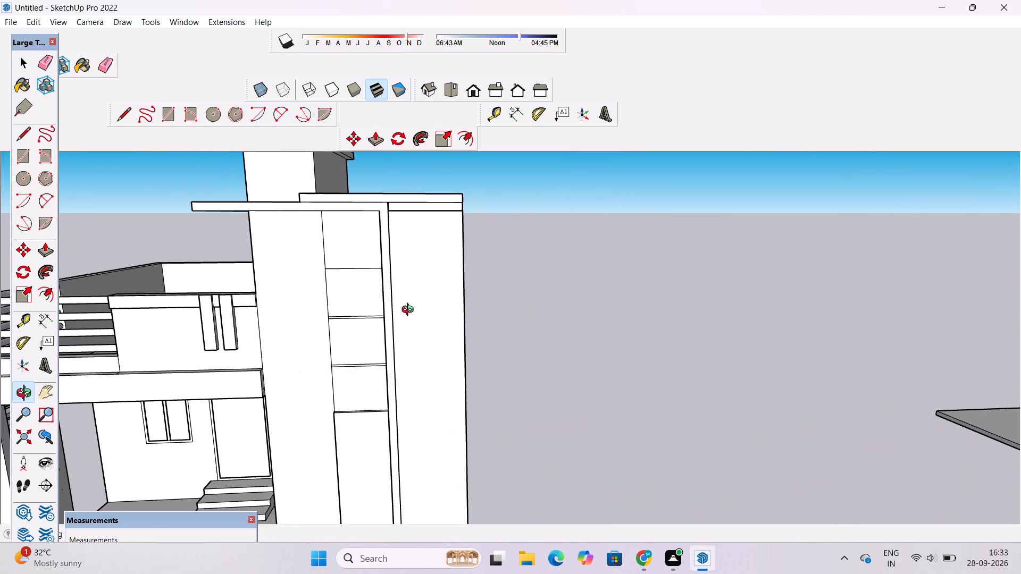
{"action": "left_click_drag", "start_coordinate": [409, 311], "coordinate": [429, 292]}
{"action": "scroll", "coordinate": [440, 252], "scroll_direction": "up", "scroll_amount": 3}
{"action": "scroll", "coordinate": [440, 252], "scroll_direction": "down", "scroll_amount": 3}
{"action": "left_click_drag", "start_coordinate": [440, 252], "coordinate": [430, 286]}
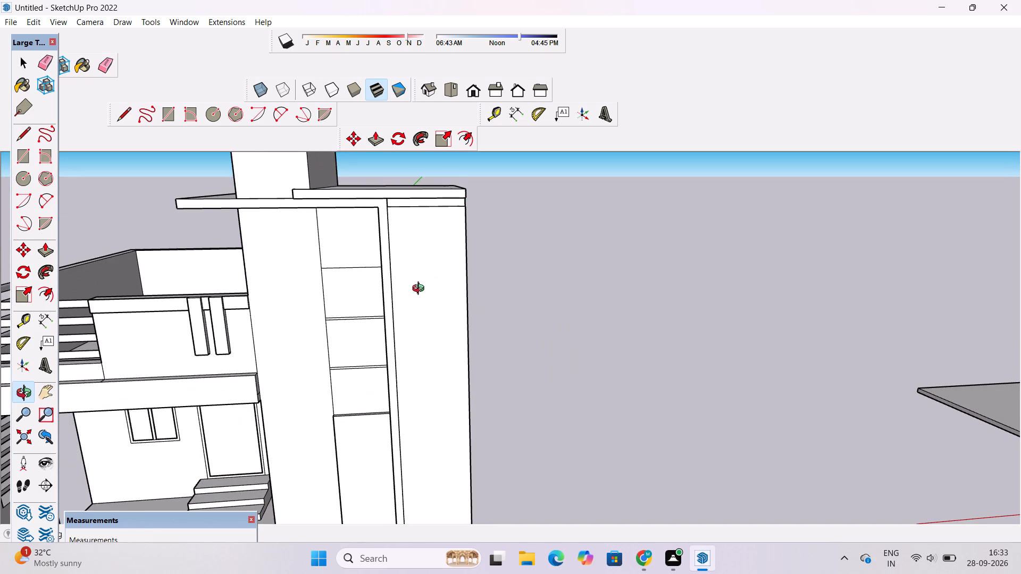
{"action": "left_click_drag", "start_coordinate": [418, 291], "coordinate": [424, 256], "text": "shift"}
{"action": "scroll", "coordinate": [426, 250], "scroll_direction": "up", "scroll_amount": 2}
{"action": "left_click_drag", "start_coordinate": [420, 260], "coordinate": [420, 247], "text": "shift"}
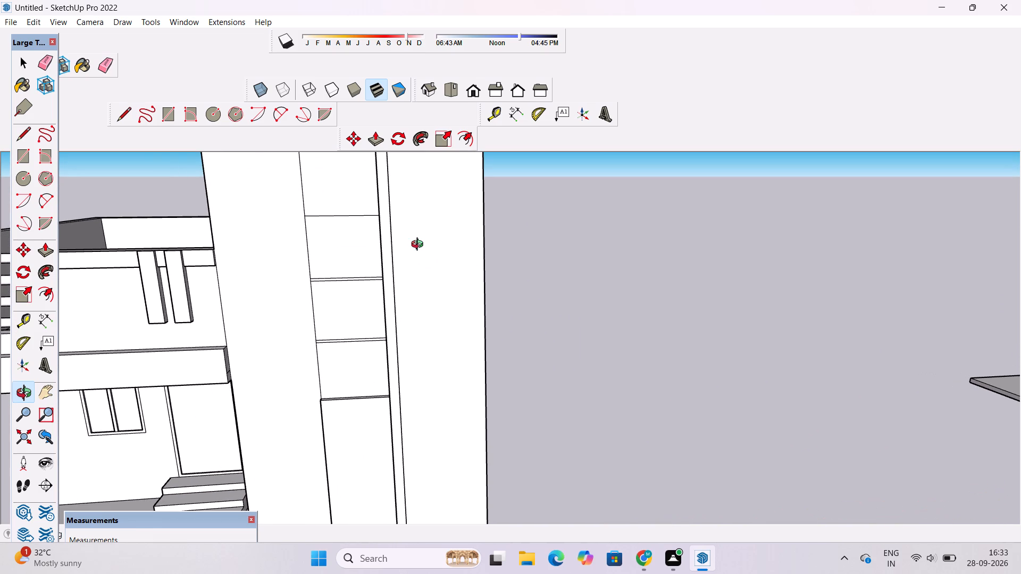
{"action": "scroll", "coordinate": [402, 223], "scroll_direction": "down", "scroll_amount": 8}
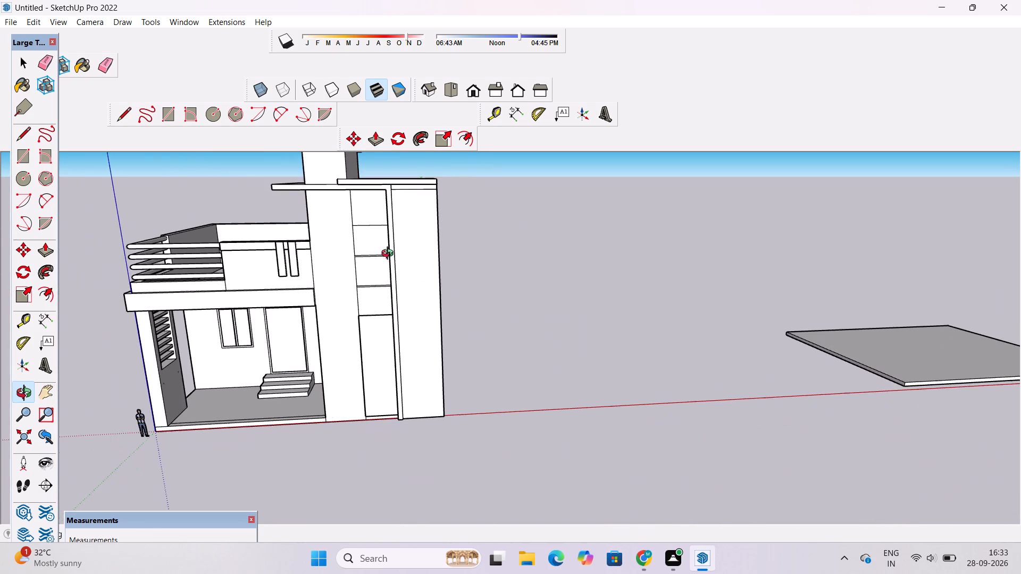
{"action": "left_click_drag", "start_coordinate": [395, 272], "coordinate": [404, 243]}
{"action": "left_click_drag", "start_coordinate": [424, 338], "coordinate": [365, 343]}
{"action": "left_click", "coordinate": [358, 357], "text": "shift"}
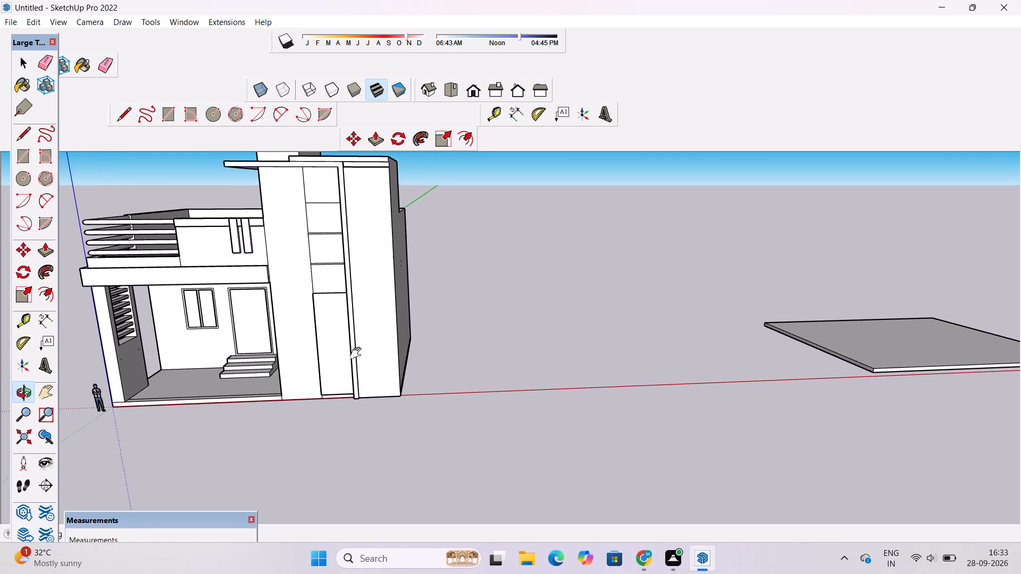
{"action": "scroll", "coordinate": [358, 346], "scroll_direction": "down", "scroll_amount": 5, "text": "shift"}
{"action": "scroll", "coordinate": [362, 295], "scroll_direction": "up", "scroll_amount": 4}
{"action": "left_click_drag", "start_coordinate": [346, 301], "coordinate": [365, 291]}
{"action": "scroll", "coordinate": [373, 286], "scroll_direction": "up", "scroll_amount": 3}
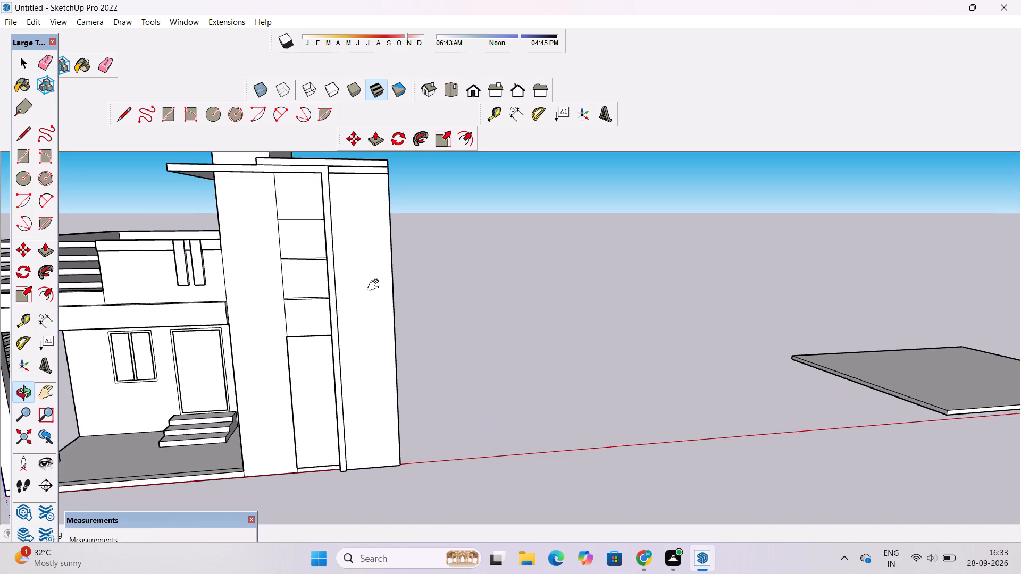
{"action": "left_click_drag", "start_coordinate": [369, 288], "coordinate": [315, 305]}
{"action": "left_click_drag", "start_coordinate": [312, 306], "coordinate": [336, 331], "text": "shift"}
{"action": "left_click_drag", "start_coordinate": [349, 333], "coordinate": [376, 330]}
{"action": "left_click_drag", "start_coordinate": [381, 350], "coordinate": [400, 340]}
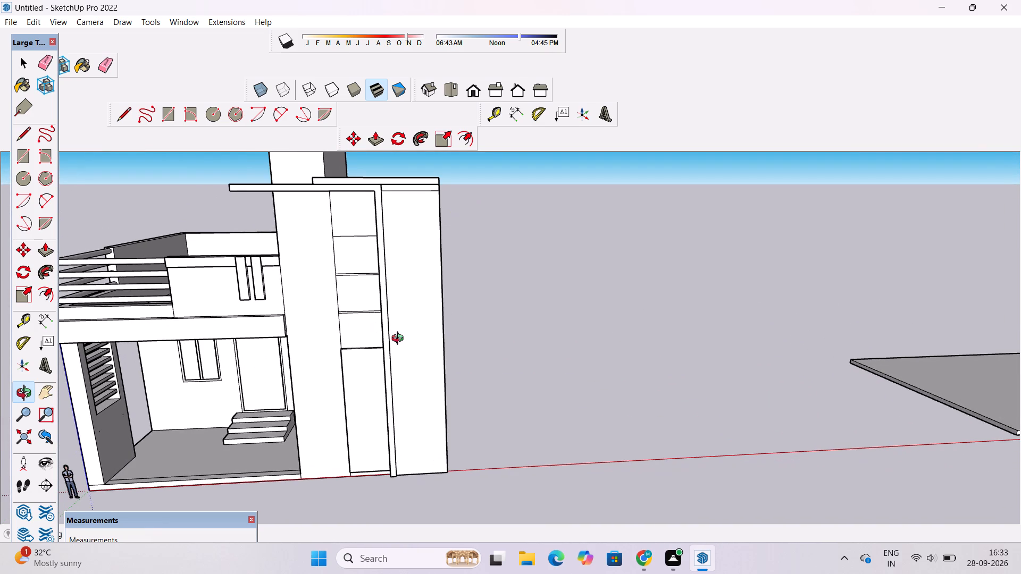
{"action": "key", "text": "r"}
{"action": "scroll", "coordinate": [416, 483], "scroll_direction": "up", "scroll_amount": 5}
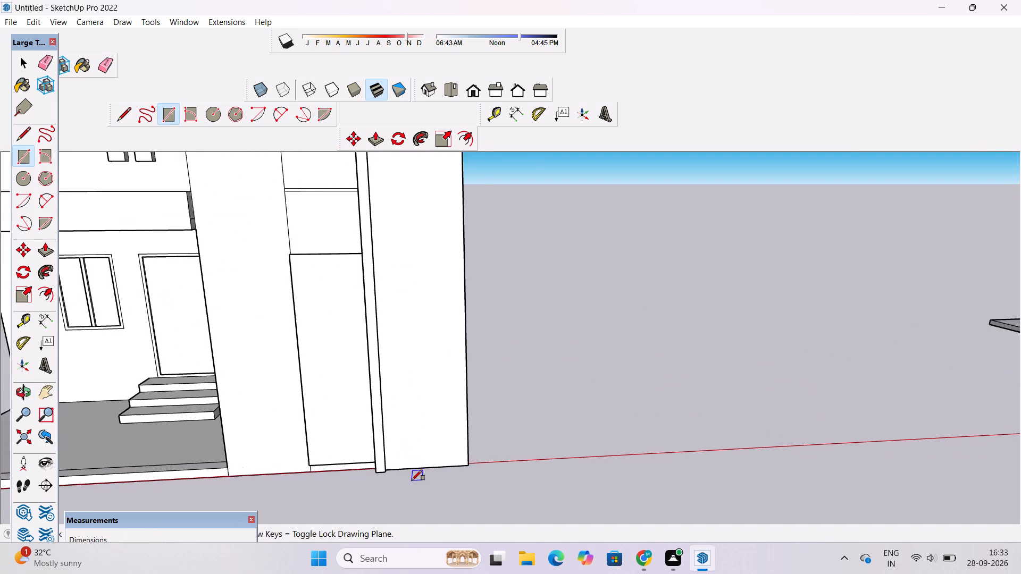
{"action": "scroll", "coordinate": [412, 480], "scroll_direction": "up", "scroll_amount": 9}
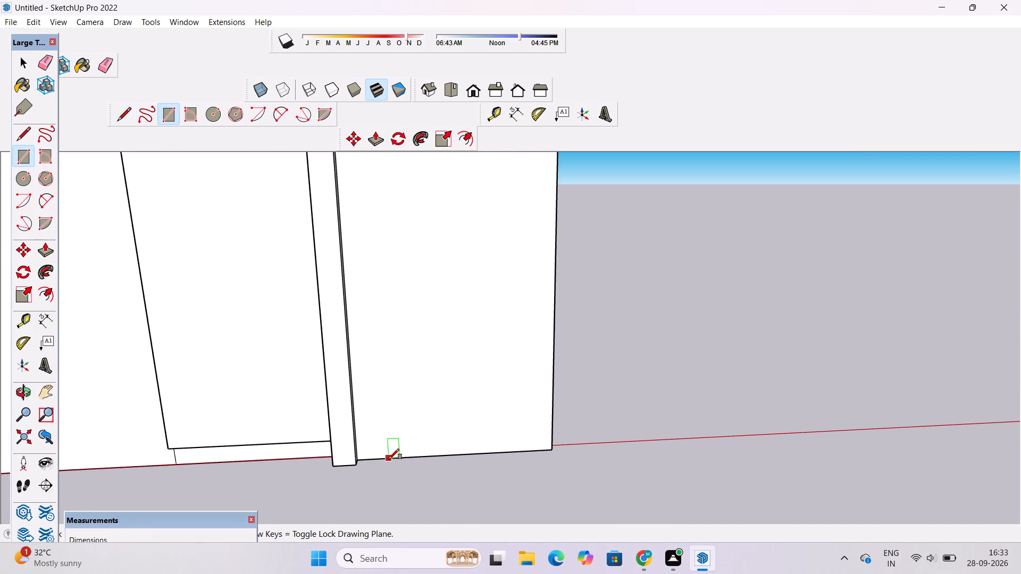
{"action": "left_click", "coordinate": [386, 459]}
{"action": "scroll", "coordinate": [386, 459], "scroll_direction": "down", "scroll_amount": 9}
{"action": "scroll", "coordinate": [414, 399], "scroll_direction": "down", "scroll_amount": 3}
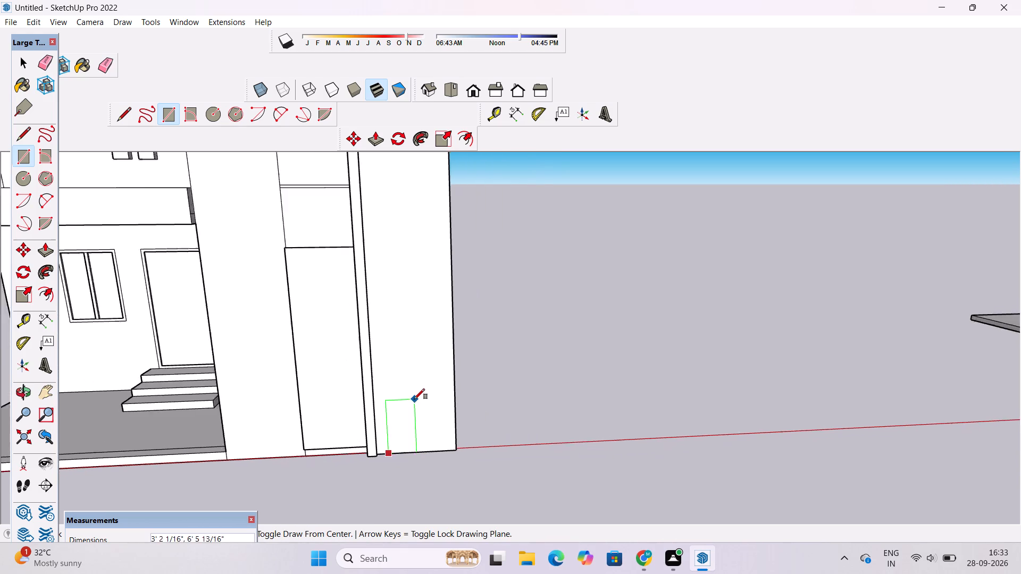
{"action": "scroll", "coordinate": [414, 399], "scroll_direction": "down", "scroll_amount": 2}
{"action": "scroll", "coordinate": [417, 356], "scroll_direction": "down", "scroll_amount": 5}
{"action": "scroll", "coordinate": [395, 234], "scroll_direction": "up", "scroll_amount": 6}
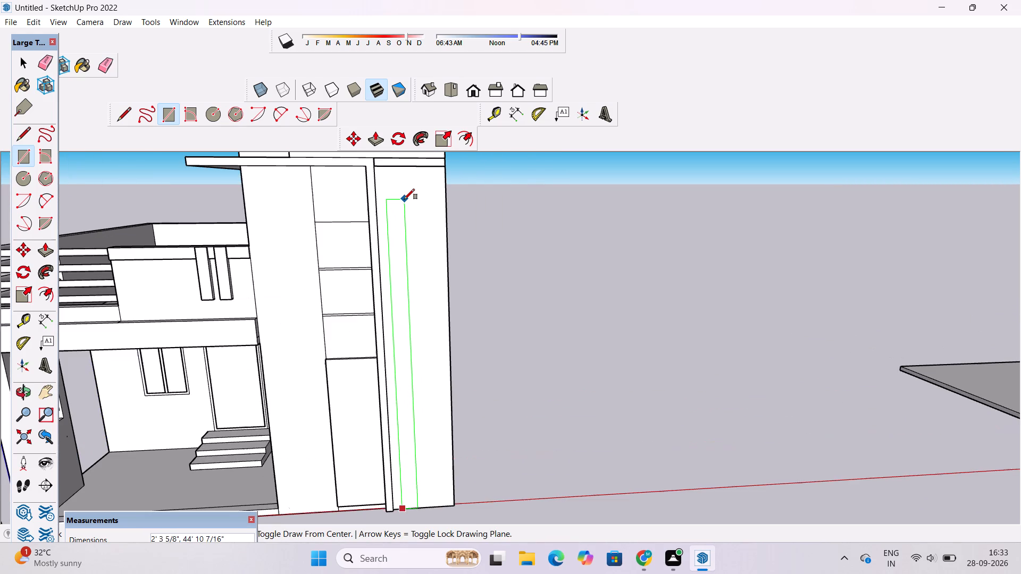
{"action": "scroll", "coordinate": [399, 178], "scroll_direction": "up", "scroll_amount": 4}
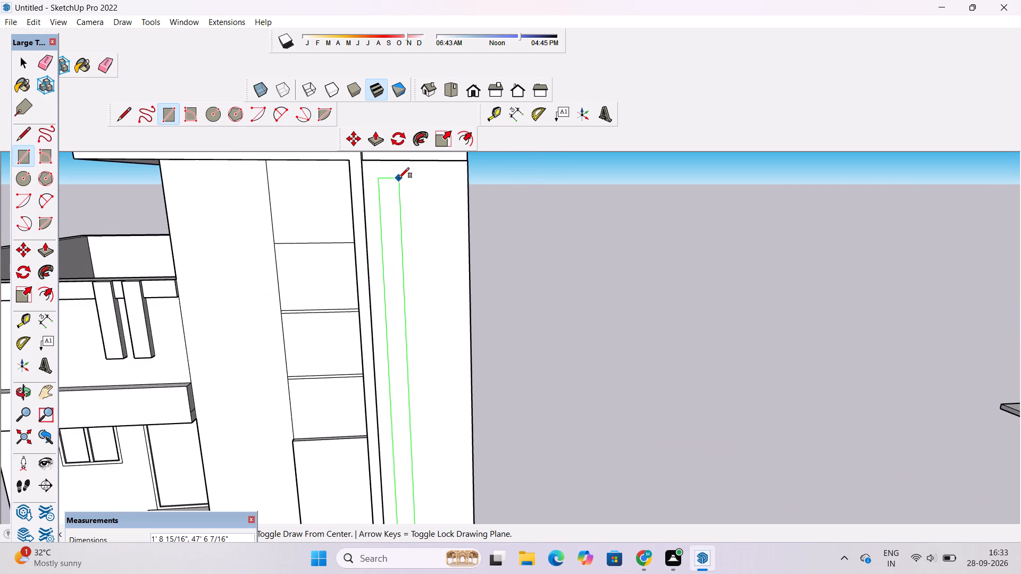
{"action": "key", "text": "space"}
Draw a vertical rectangle about 1' 7" by 49' on the thickened front face beside the fin, from its top edge to its bottom edge.
{"action": "key", "text": "r"}
{"action": "scroll", "coordinate": [371, 183], "scroll_direction": "down", "scroll_amount": 4}
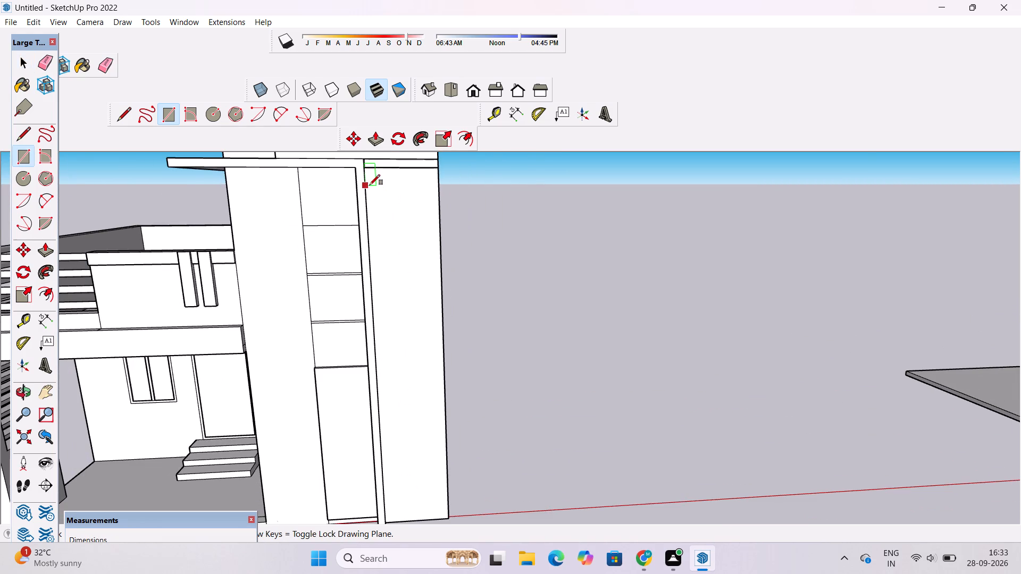
{"action": "scroll", "coordinate": [382, 170], "scroll_direction": "down", "scroll_amount": 2}
{"action": "scroll", "coordinate": [376, 171], "scroll_direction": "up", "scroll_amount": 4}
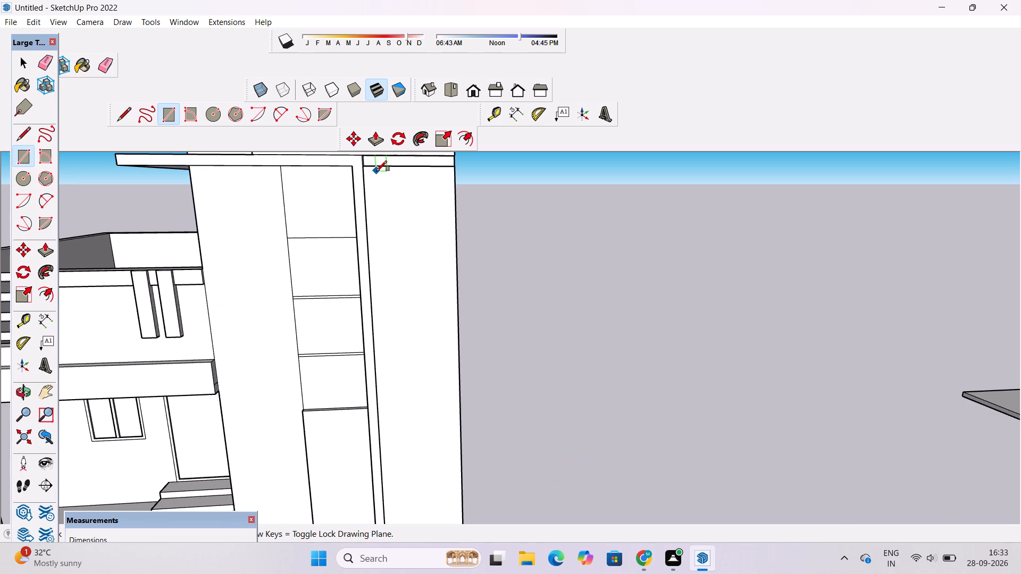
{"action": "scroll", "coordinate": [376, 170], "scroll_direction": "up", "scroll_amount": 2}
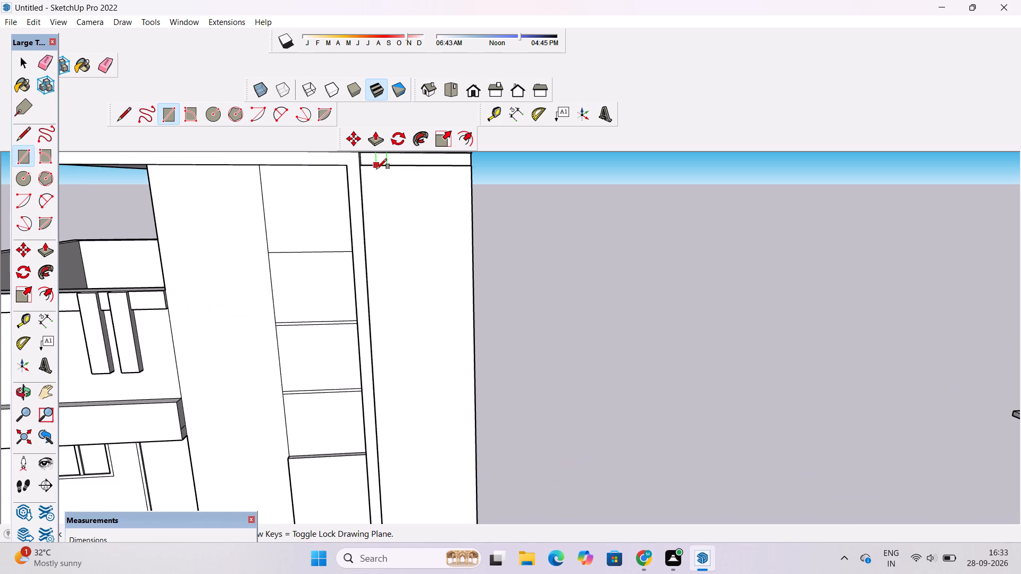
{"action": "left_click", "coordinate": [381, 165]}
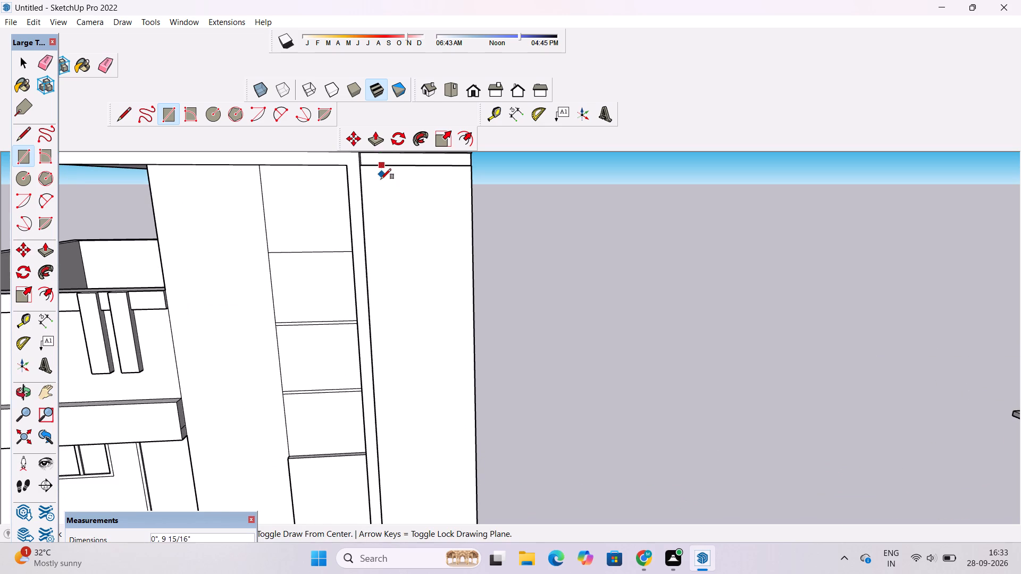
{"action": "scroll", "coordinate": [380, 187], "scroll_direction": "down", "scroll_amount": 9}
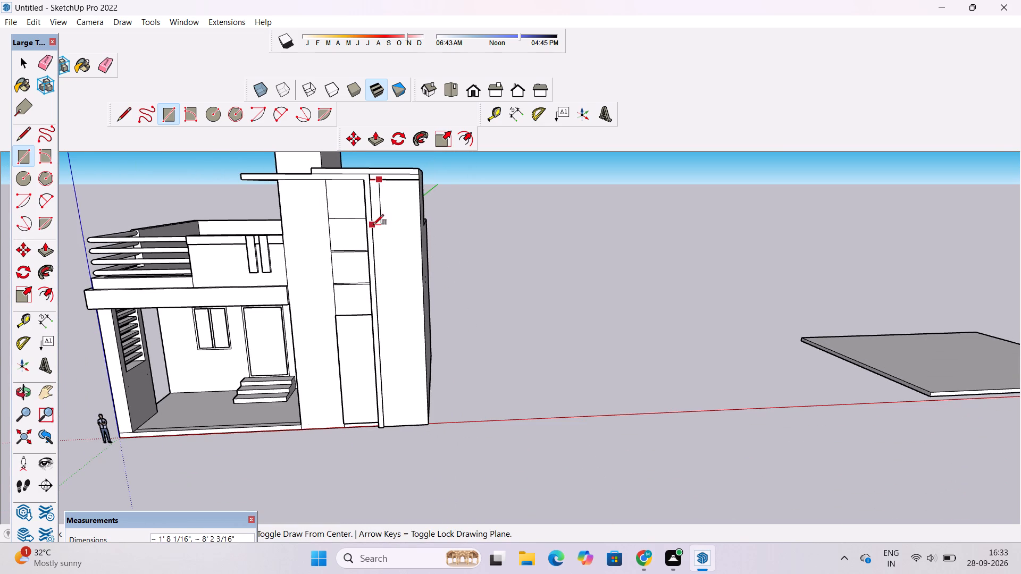
{"action": "scroll", "coordinate": [373, 309], "scroll_direction": "down", "scroll_amount": 1}
{"action": "scroll", "coordinate": [384, 381], "scroll_direction": "down", "scroll_amount": 2}
{"action": "scroll", "coordinate": [389, 406], "scroll_direction": "up", "scroll_amount": 3}
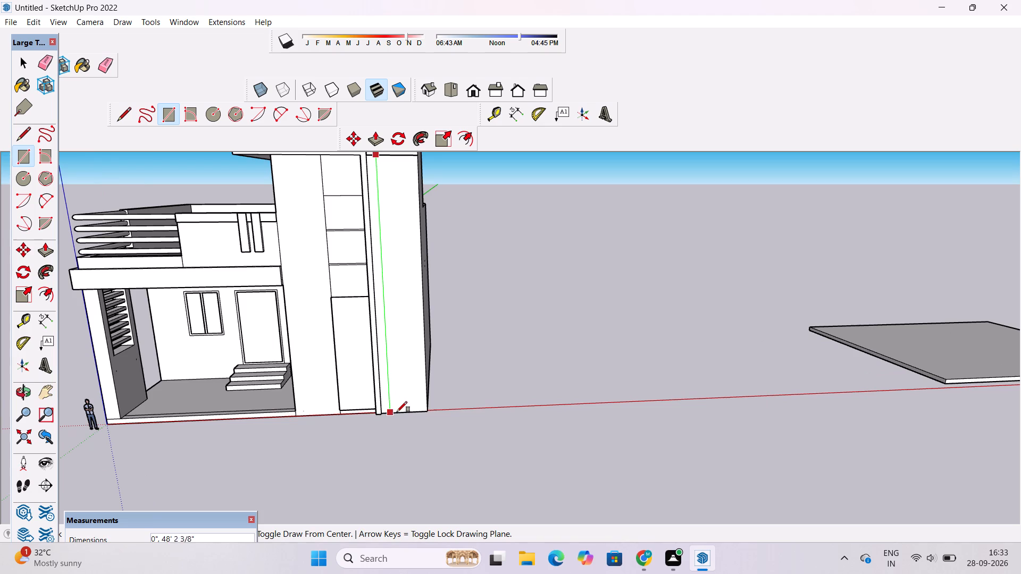
{"action": "scroll", "coordinate": [397, 412], "scroll_direction": "up", "scroll_amount": 4}
{"action": "left_click", "coordinate": [399, 411]}
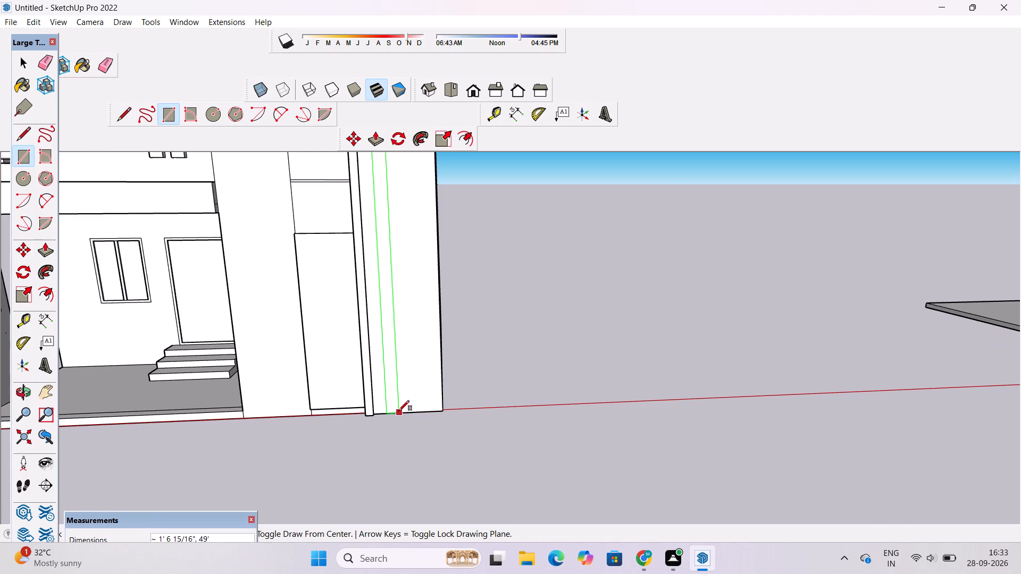
Copy the vertical strip 3' 7" across the thickened front face, away from the fin.
{"action": "key", "text": "space"}
{"action": "double_click", "coordinate": [389, 363]}
{"action": "key", "text": "p"}
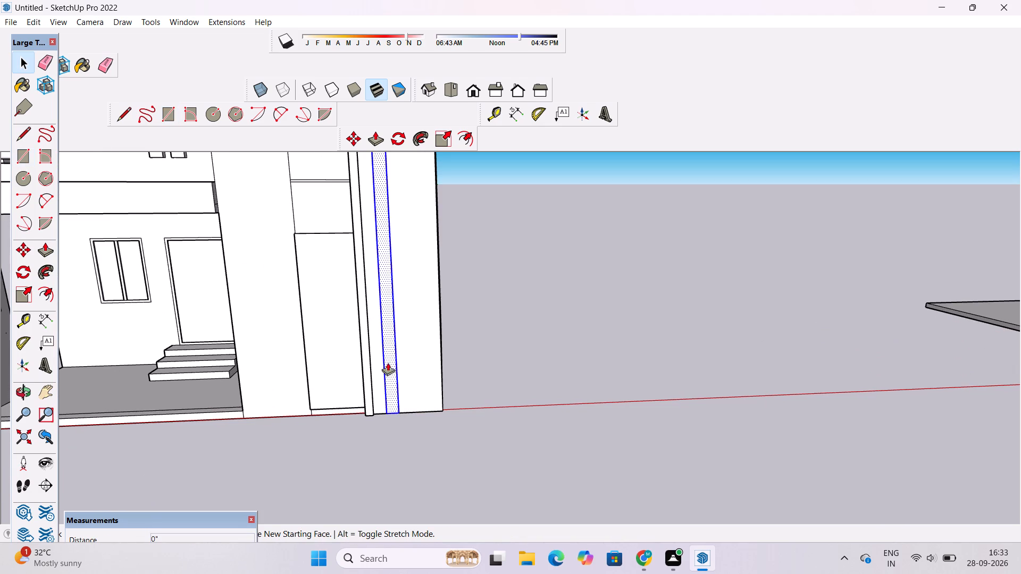
{"action": "key", "text": "m"}
{"action": "scroll", "coordinate": [383, 374], "scroll_direction": "down", "scroll_amount": 6}
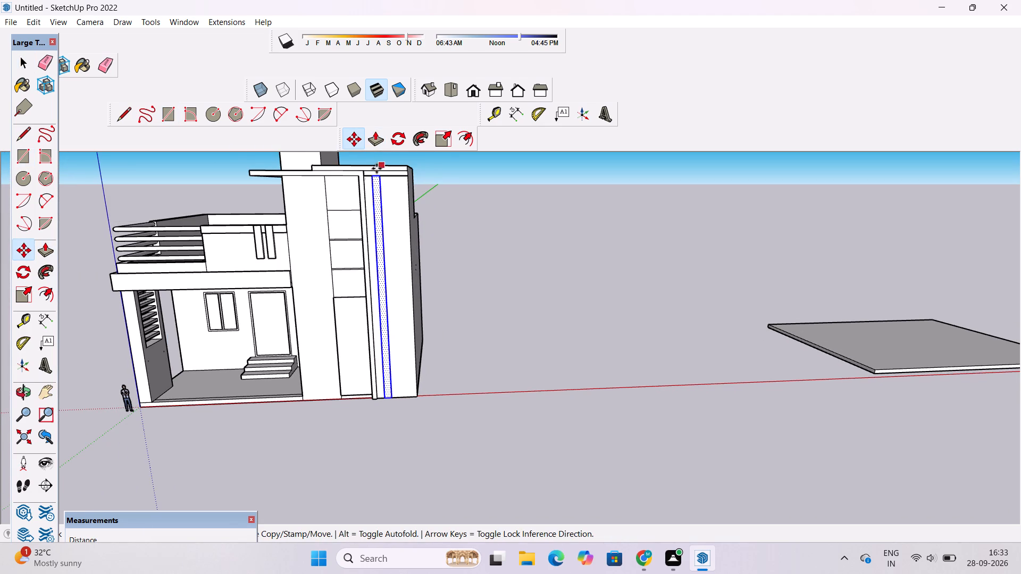
{"action": "scroll", "coordinate": [374, 179], "scroll_direction": "up", "scroll_amount": 10}
{"action": "left_click", "coordinate": [371, 172]}
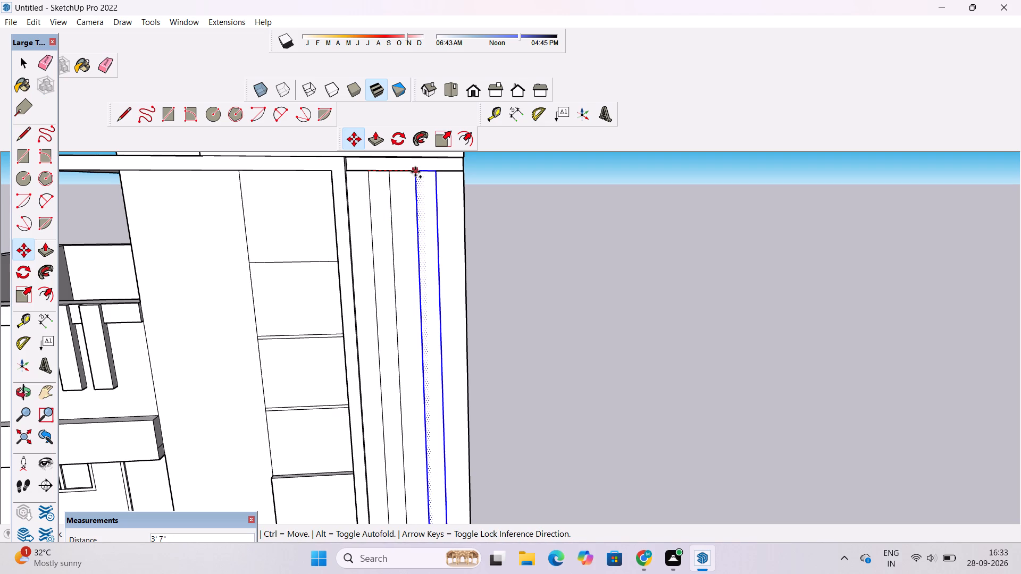
{"action": "left_click", "coordinate": [415, 172]}
{"action": "key", "text": "space"}
Push/Pull the copied strip, the one farther from the fin, outward 3".
{"action": "key", "text": "o"}
{"action": "scroll", "coordinate": [416, 182], "scroll_direction": "down", "scroll_amount": 7}
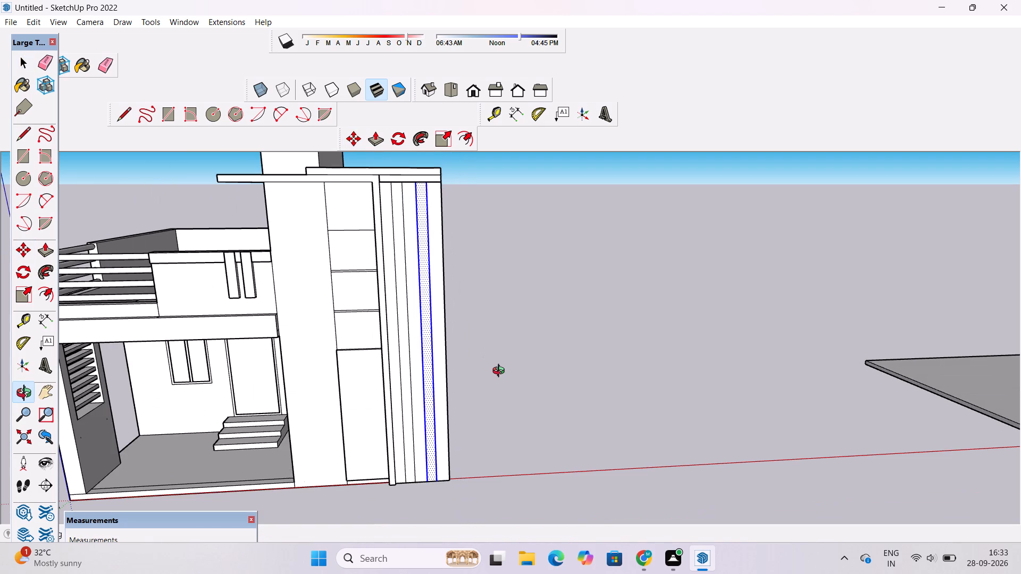
{"action": "left_click_drag", "start_coordinate": [453, 376], "coordinate": [463, 348]}
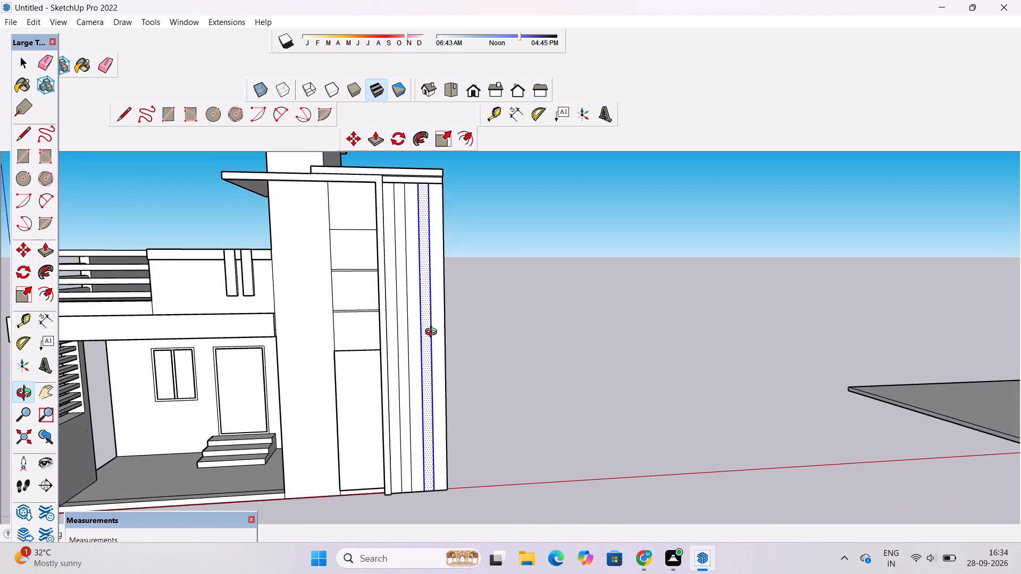
{"action": "left_click_drag", "start_coordinate": [433, 333], "coordinate": [489, 322]}
{"action": "scroll", "coordinate": [423, 293], "scroll_direction": "up", "scroll_amount": 1}
{"action": "left_click_drag", "start_coordinate": [422, 301], "coordinate": [422, 335], "text": "shift"}
{"action": "left_click_drag", "start_coordinate": [438, 274], "coordinate": [423, 327]}
{"action": "scroll", "coordinate": [426, 292], "scroll_direction": "up", "scroll_amount": 1}
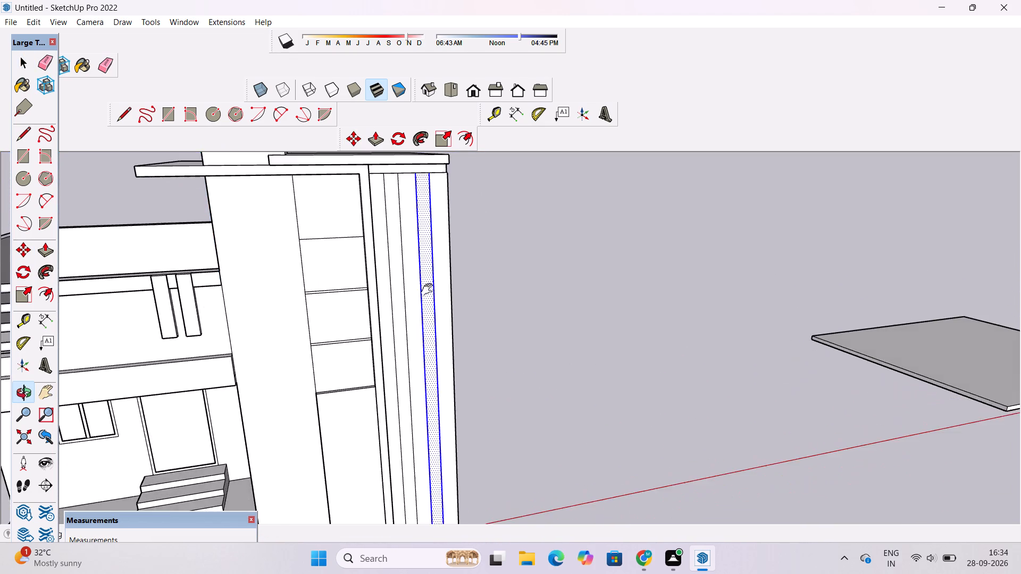
{"action": "left_click_drag", "start_coordinate": [429, 290], "coordinate": [369, 419], "text": "shift"}
{"action": "left_click_drag", "start_coordinate": [354, 391], "coordinate": [337, 374]}
{"action": "key", "text": "space"}
{"action": "left_click", "coordinate": [487, 332]}
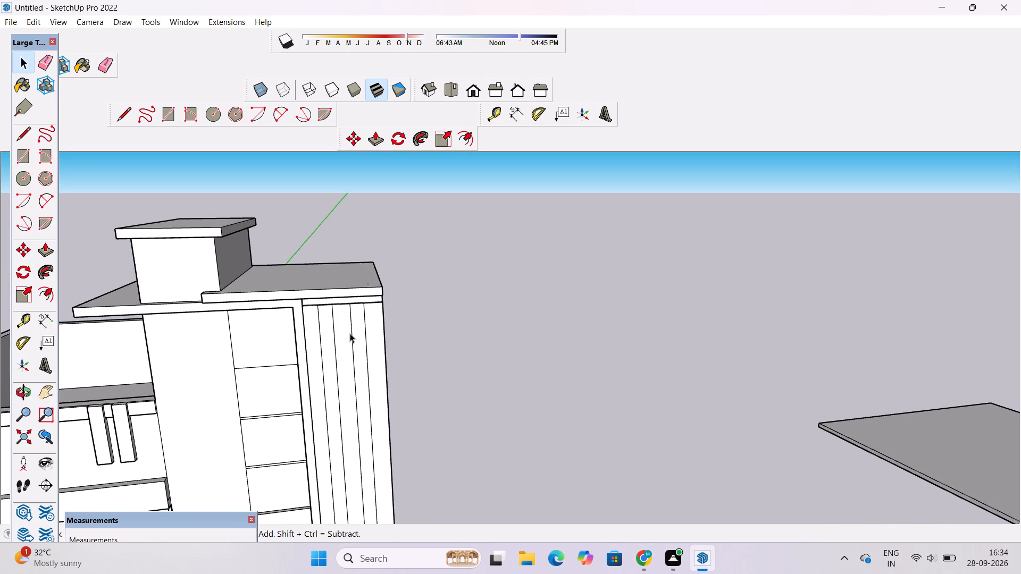
{"action": "scroll", "coordinate": [349, 333], "scroll_direction": "up", "scroll_amount": 3}
{"action": "key", "text": "p"}
{"action": "scroll", "coordinate": [354, 328], "scroll_direction": "up", "scroll_amount": 7}
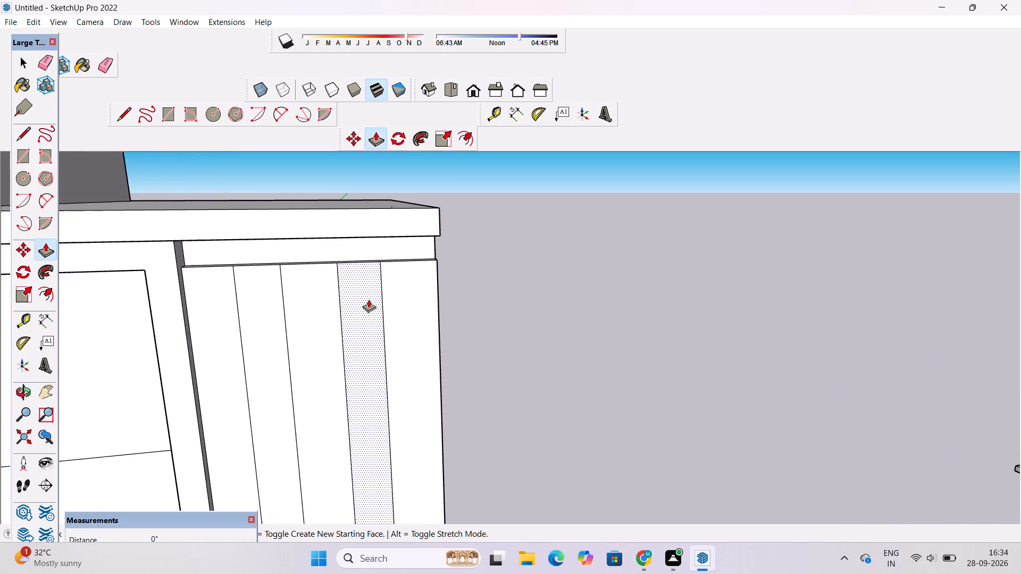
{"action": "scroll", "coordinate": [369, 299], "scroll_direction": "up", "scroll_amount": 3}
{"action": "key", "text": "o"}
{"action": "left_click_drag", "start_coordinate": [367, 299], "coordinate": [349, 389]}
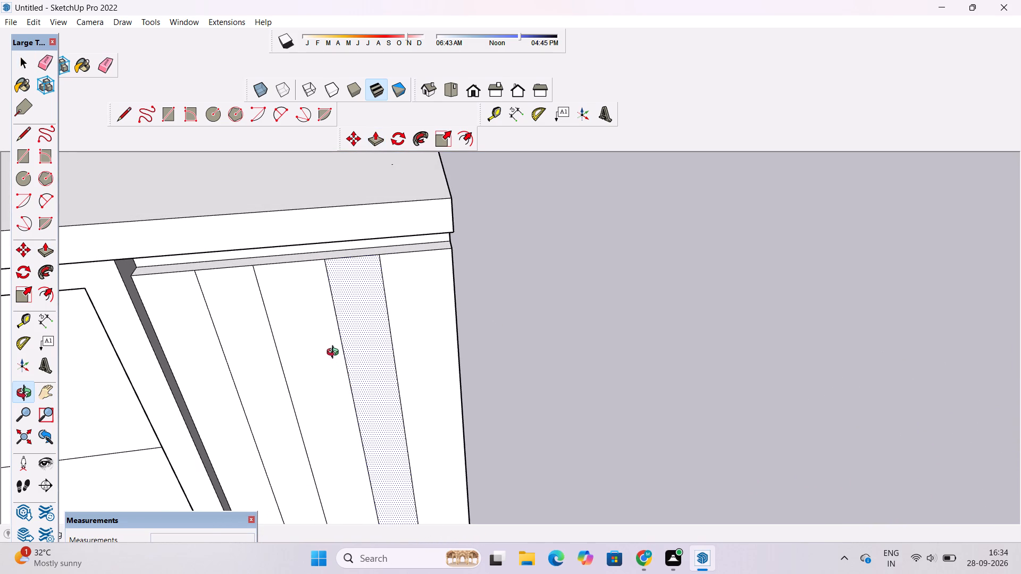
{"action": "left_click_drag", "start_coordinate": [335, 351], "coordinate": [365, 327], "text": "shift"}
{"action": "left_click_drag", "start_coordinate": [367, 327], "coordinate": [364, 347]}
{"action": "scroll", "coordinate": [373, 271], "scroll_direction": "up", "scroll_amount": 2}
{"action": "left_click_drag", "start_coordinate": [373, 271], "coordinate": [409, 284], "text": "shift"}
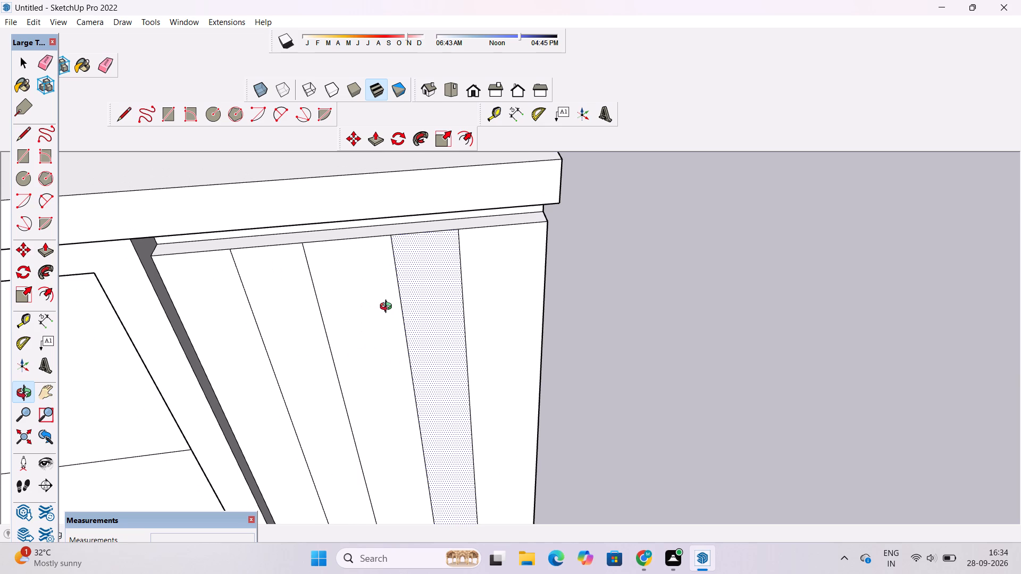
{"action": "key", "text": "p"}
{"action": "left_click", "coordinate": [446, 309]}
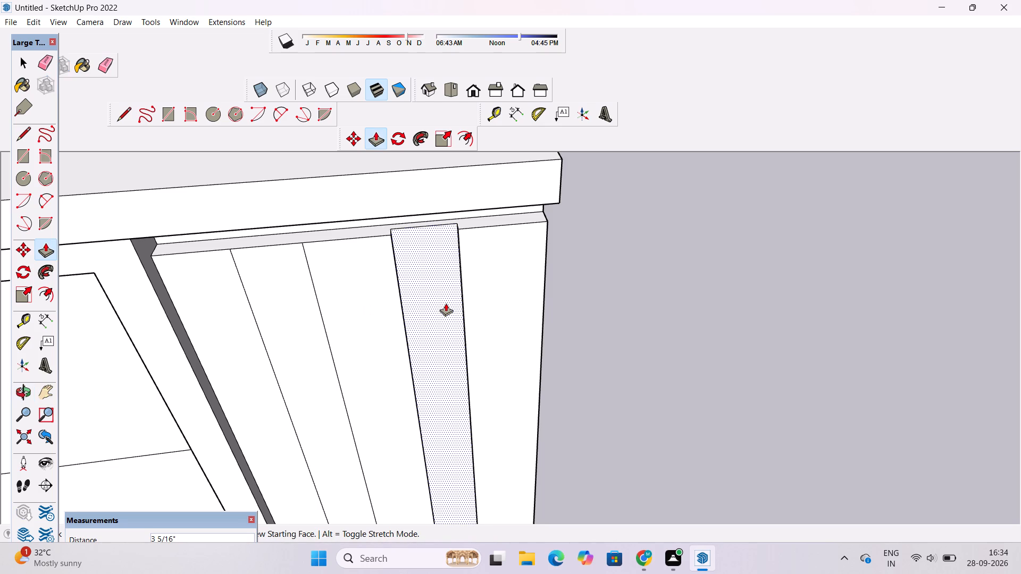
{"action": "type", "text": "3\""}
{"action": "key", "text": "Return"}
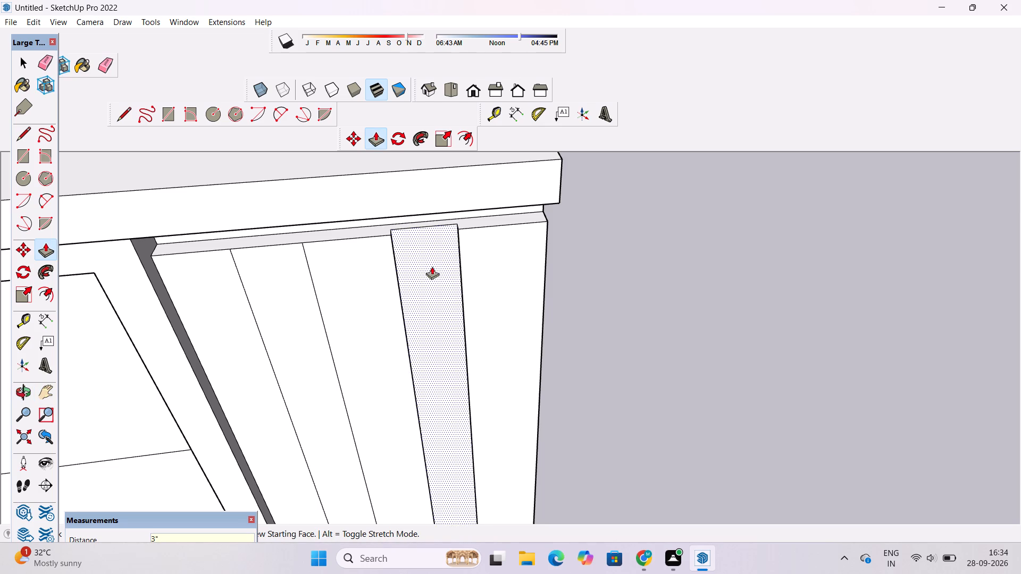
Push/Pull the original strip nearer the fin outward 3".
{"action": "left_click", "coordinate": [292, 288]}
{"action": "type", "text": "3\""}
{"action": "key", "text": "Return"}
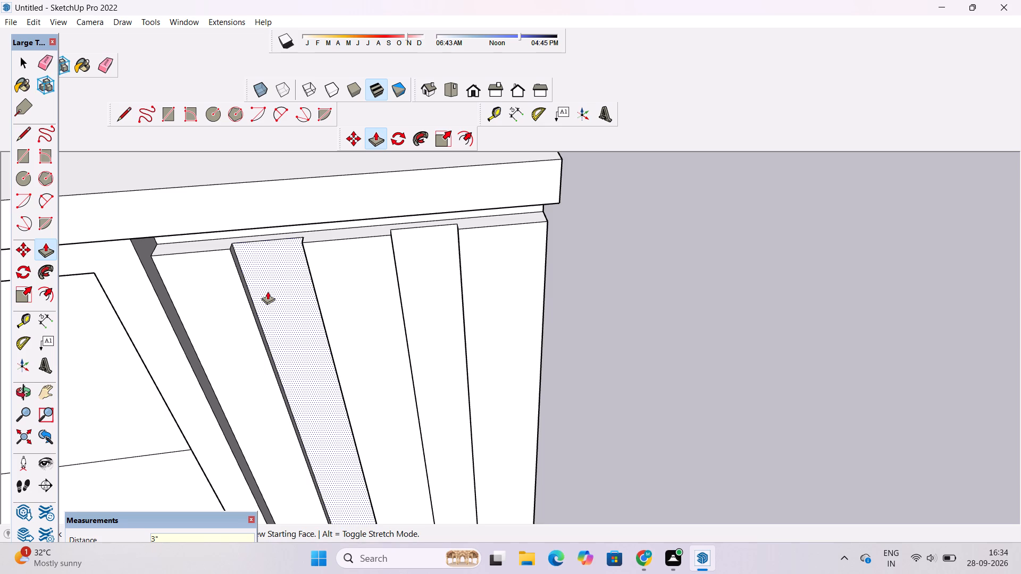
Examine the two raised strips, the roof edge above them and the tower's recessed panels from several angles.
{"action": "key", "text": "o"}
{"action": "scroll", "coordinate": [267, 291], "scroll_direction": "down", "scroll_amount": 4}
{"action": "left_click_drag", "start_coordinate": [262, 293], "coordinate": [309, 276], "text": "shift"}
{"action": "left_click_drag", "start_coordinate": [310, 314], "coordinate": [302, 292]}
{"action": "key", "text": "space"}
{"action": "left_click", "coordinate": [562, 280]}
{"action": "key", "text": "o"}
{"action": "scroll", "coordinate": [554, 284], "scroll_direction": "down", "scroll_amount": 5}
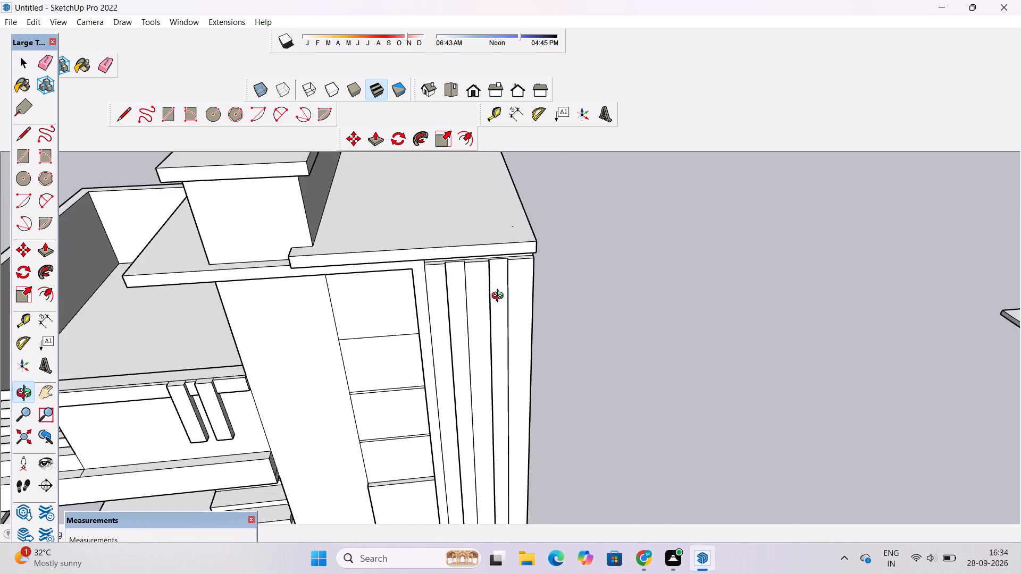
{"action": "left_click_drag", "start_coordinate": [488, 294], "coordinate": [492, 318]}
{"action": "scroll", "coordinate": [487, 283], "scroll_direction": "up", "scroll_amount": 4}
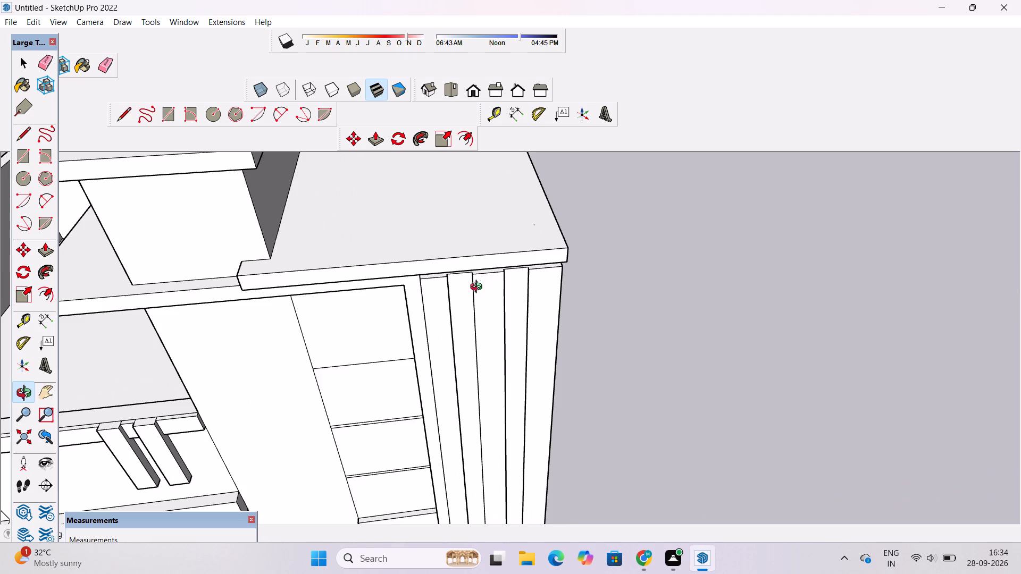
{"action": "scroll", "coordinate": [479, 288], "scroll_direction": "up", "scroll_amount": 8}
{"action": "left_click_drag", "start_coordinate": [479, 271], "coordinate": [391, 307]}
{"action": "scroll", "coordinate": [369, 303], "scroll_direction": "up", "scroll_amount": 5}
{"action": "left_click_drag", "start_coordinate": [369, 302], "coordinate": [373, 261]}
{"action": "scroll", "coordinate": [373, 260], "scroll_direction": "down", "scroll_amount": 7}
{"action": "left_click_drag", "start_coordinate": [296, 308], "coordinate": [357, 263]}
{"action": "left_click_drag", "start_coordinate": [381, 290], "coordinate": [261, 303]}
{"action": "left_click_drag", "start_coordinate": [253, 299], "coordinate": [319, 260]}
{"action": "scroll", "coordinate": [322, 258], "scroll_direction": "down", "scroll_amount": 7}
{"action": "left_click_drag", "start_coordinate": [311, 296], "coordinate": [322, 245]}
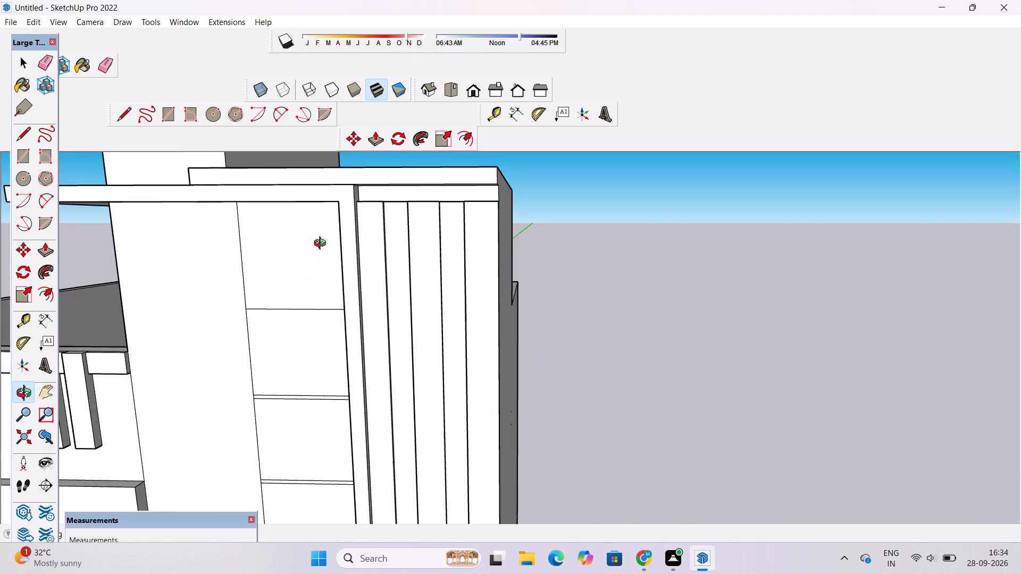
{"action": "scroll", "coordinate": [316, 248], "scroll_direction": "up", "scroll_amount": 3}
{"action": "scroll", "coordinate": [316, 248], "scroll_direction": "down", "scroll_amount": 7}
{"action": "scroll", "coordinate": [315, 253], "scroll_direction": "up", "scroll_amount": 1}
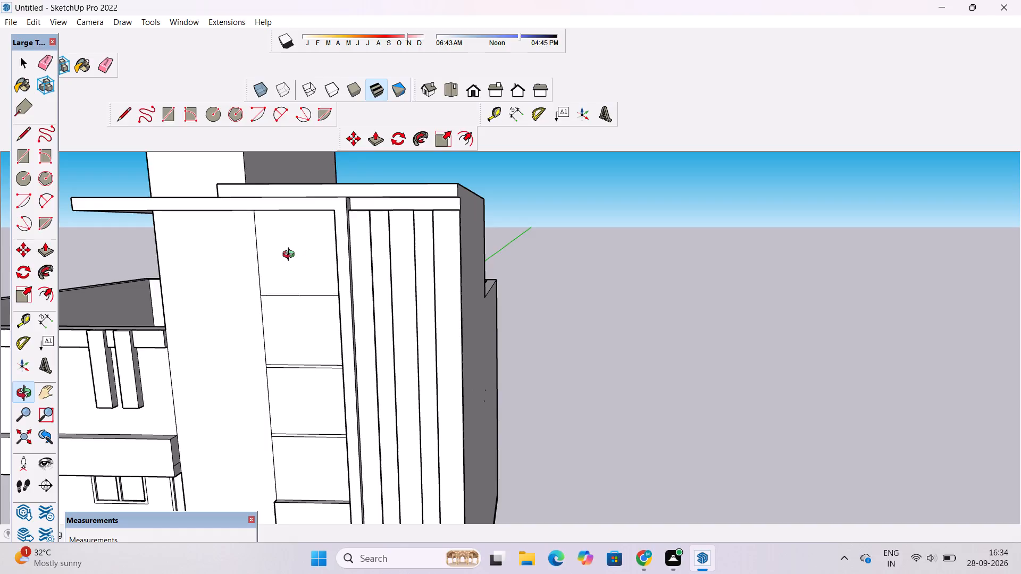
{"action": "left_click_drag", "start_coordinate": [264, 265], "coordinate": [280, 296]}
{"action": "scroll", "coordinate": [280, 296], "scroll_direction": "up", "scroll_amount": 3}
{"action": "left_click_drag", "start_coordinate": [257, 300], "coordinate": [296, 277], "text": "shift"}
{"action": "scroll", "coordinate": [268, 336], "scroll_direction": "up", "scroll_amount": 3}
{"action": "left_click_drag", "start_coordinate": [220, 345], "coordinate": [257, 333]}
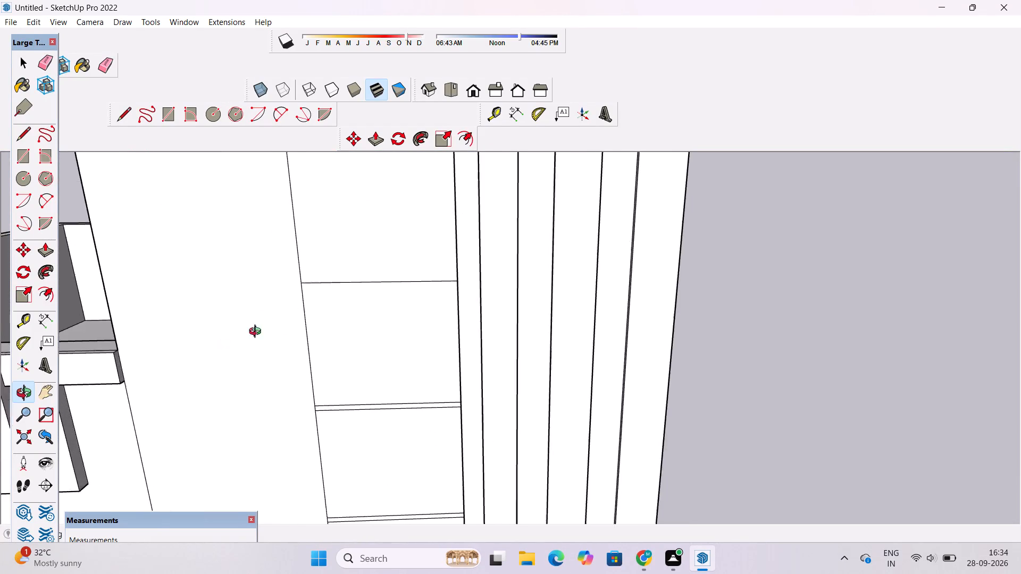
{"action": "left_click_drag", "start_coordinate": [257, 333], "coordinate": [362, 299]}
{"action": "scroll", "coordinate": [453, 286], "scroll_direction": "down", "scroll_amount": 5}
Erase the short seam edges crossing the fin's inner side face at the panel joints.
{"action": "left_click_drag", "start_coordinate": [528, 294], "coordinate": [455, 319], "text": "shift"}
{"action": "left_click_drag", "start_coordinate": [448, 395], "coordinate": [403, 330], "text": "shift"}
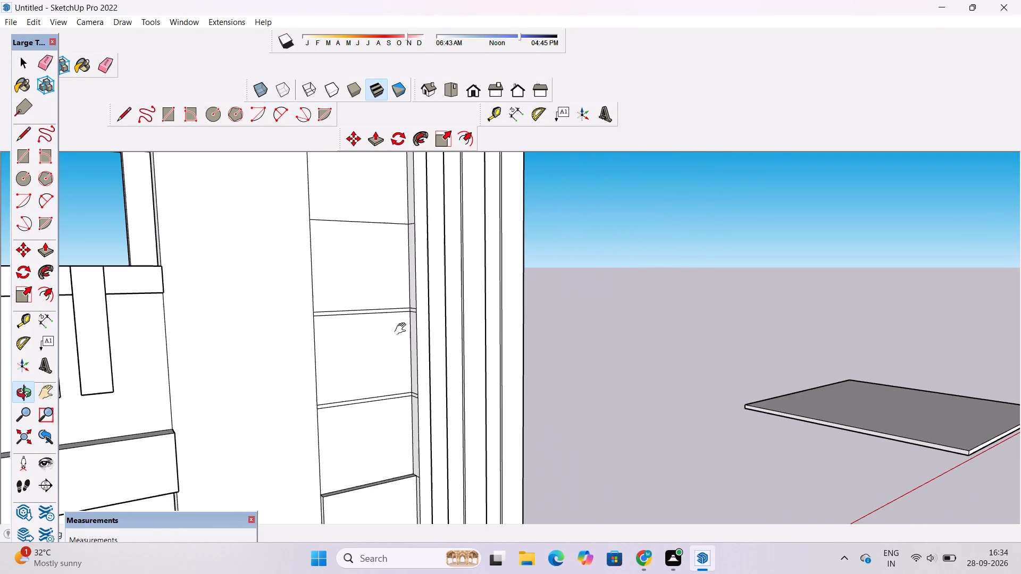
{"action": "scroll", "coordinate": [398, 408], "scroll_direction": "up", "scroll_amount": 3}
{"action": "left_click_drag", "start_coordinate": [398, 409], "coordinate": [356, 373], "text": "shift"}
{"action": "left_click_drag", "start_coordinate": [370, 401], "coordinate": [398, 413]}
{"action": "scroll", "coordinate": [384, 427], "scroll_direction": "up", "scroll_amount": 5}
{"action": "left_click_drag", "start_coordinate": [409, 464], "coordinate": [392, 353], "text": "shift"}
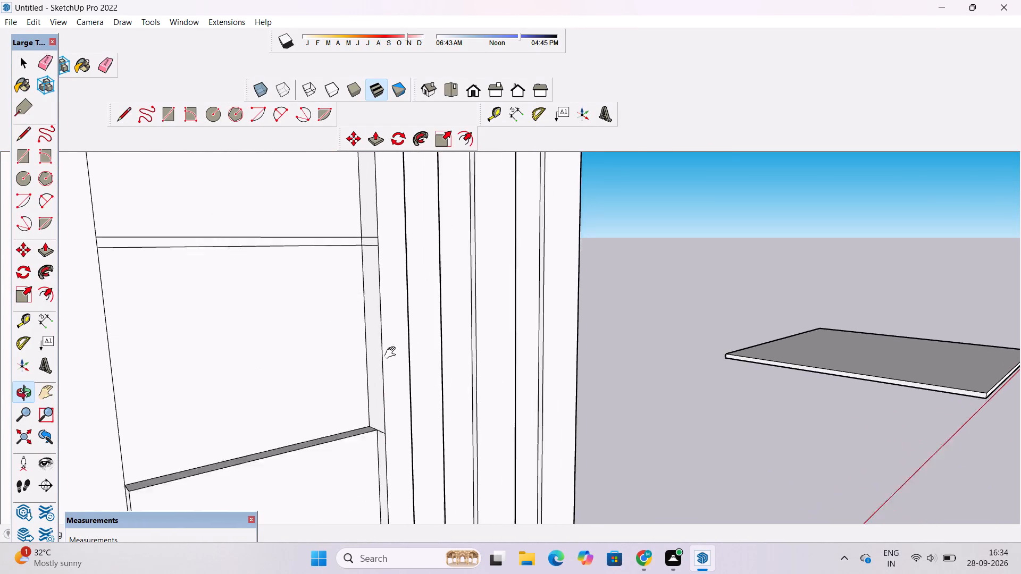
{"action": "left_click_drag", "start_coordinate": [392, 353], "coordinate": [391, 341], "text": "shift"}
{"action": "scroll", "coordinate": [373, 354], "scroll_direction": "up", "scroll_amount": 4}
{"action": "left_click_drag", "start_coordinate": [353, 388], "coordinate": [407, 362]}
{"action": "left_click_drag", "start_coordinate": [378, 364], "coordinate": [330, 370], "text": "shift"}
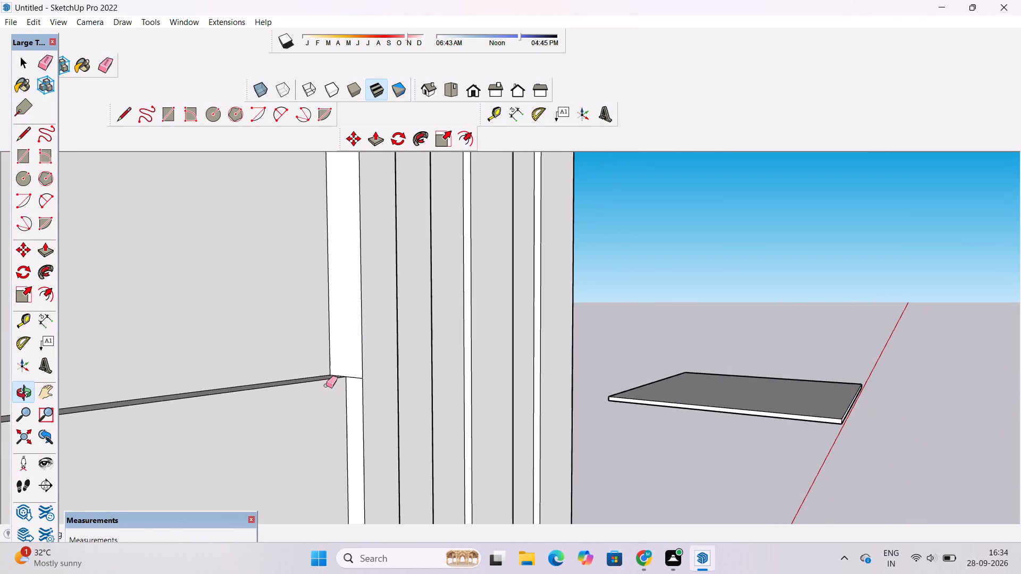
{"action": "key", "text": "e"}
{"action": "scroll", "coordinate": [330, 390], "scroll_direction": "up", "scroll_amount": 4}
{"action": "left_click_drag", "start_coordinate": [359, 368], "coordinate": [362, 378]}
{"action": "scroll", "coordinate": [308, 407], "scroll_direction": "down", "scroll_amount": 12}
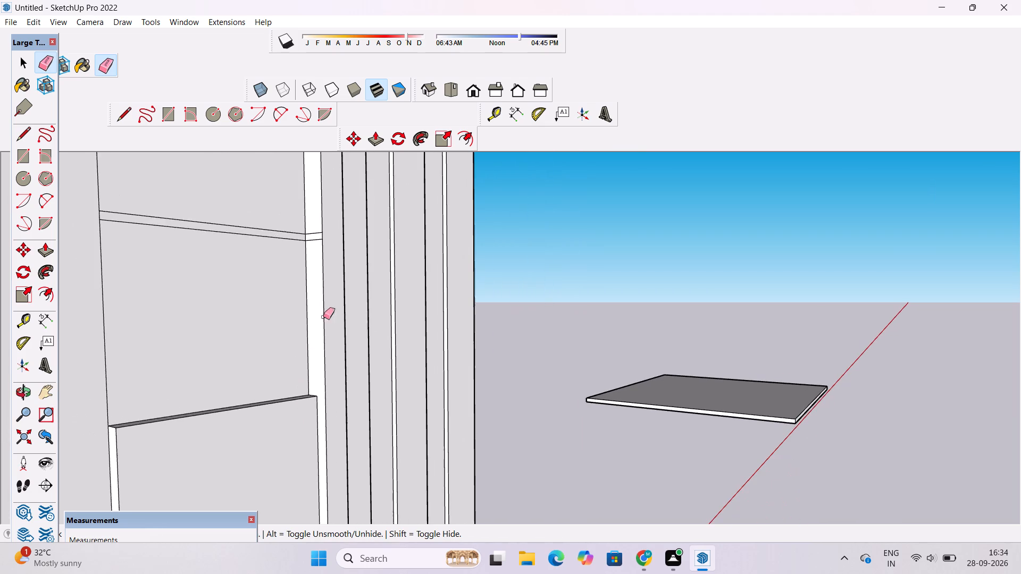
{"action": "scroll", "coordinate": [302, 208], "scroll_direction": "up", "scroll_amount": 7}
{"action": "left_click_drag", "start_coordinate": [317, 239], "coordinate": [328, 277]}
{"action": "scroll", "coordinate": [296, 305], "scroll_direction": "down", "scroll_amount": 17}
{"action": "scroll", "coordinate": [258, 289], "scroll_direction": "down", "scroll_amount": 4}
{"action": "scroll", "coordinate": [260, 205], "scroll_direction": "up", "scroll_amount": 7}
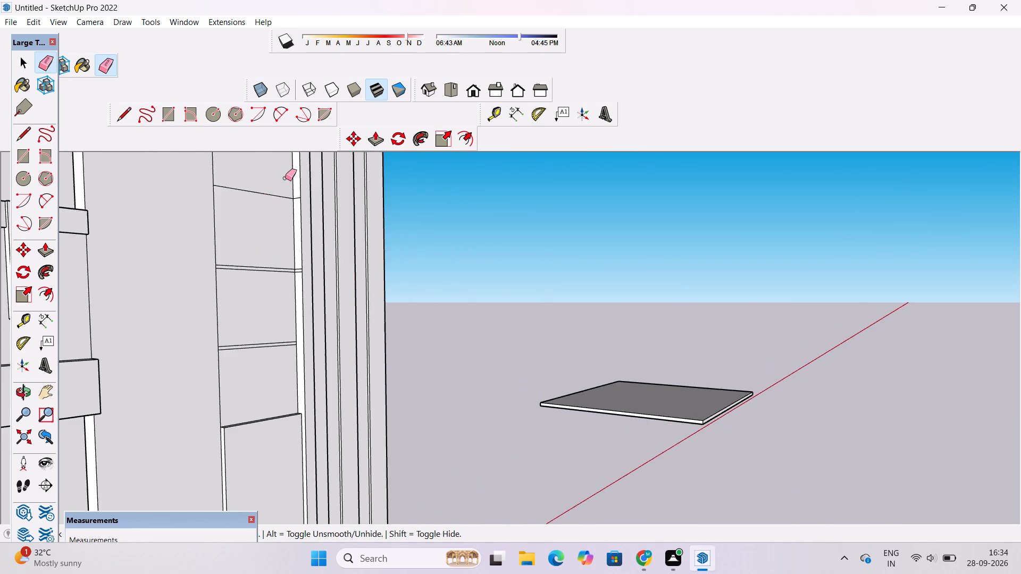
{"action": "scroll", "coordinate": [285, 178], "scroll_direction": "up", "scroll_amount": 10}
{"action": "left_click_drag", "start_coordinate": [328, 219], "coordinate": [330, 233]}
{"action": "scroll", "coordinate": [321, 222], "scroll_direction": "down", "scroll_amount": 6}
{"action": "scroll", "coordinate": [323, 443], "scroll_direction": "up", "scroll_amount": 5}
{"action": "left_click_drag", "start_coordinate": [332, 301], "coordinate": [330, 324]}
Examine the cleaned fin, the panel column and the raised strips on the tower's front.
{"action": "key", "text": "o"}
{"action": "scroll", "coordinate": [332, 337], "scroll_direction": "down", "scroll_amount": 4}
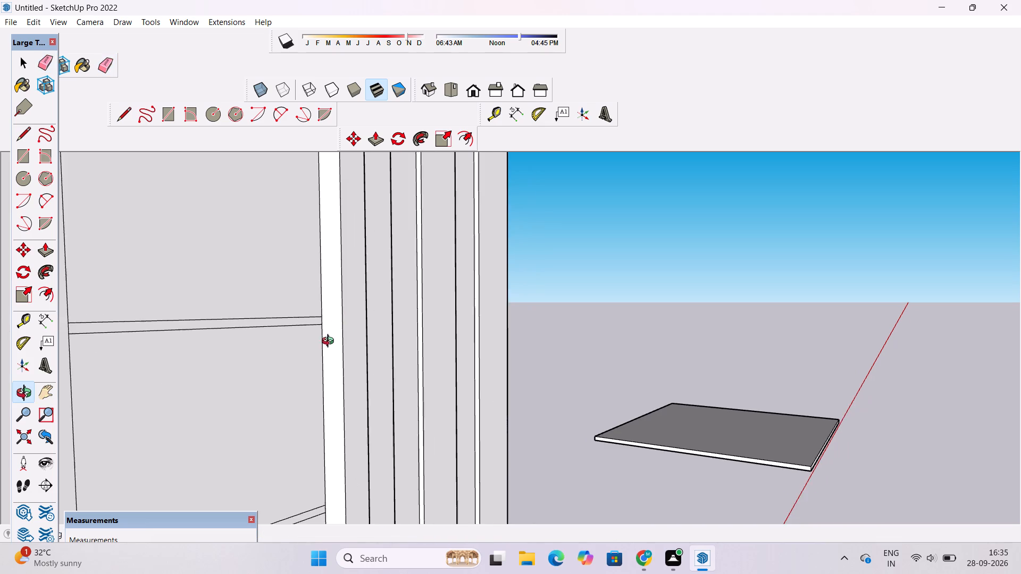
{"action": "left_click_drag", "start_coordinate": [419, 341], "coordinate": [256, 367]}
{"action": "left_click_drag", "start_coordinate": [222, 375], "coordinate": [233, 385], "text": "shift"}
{"action": "scroll", "coordinate": [236, 376], "scroll_direction": "down", "scroll_amount": 1}
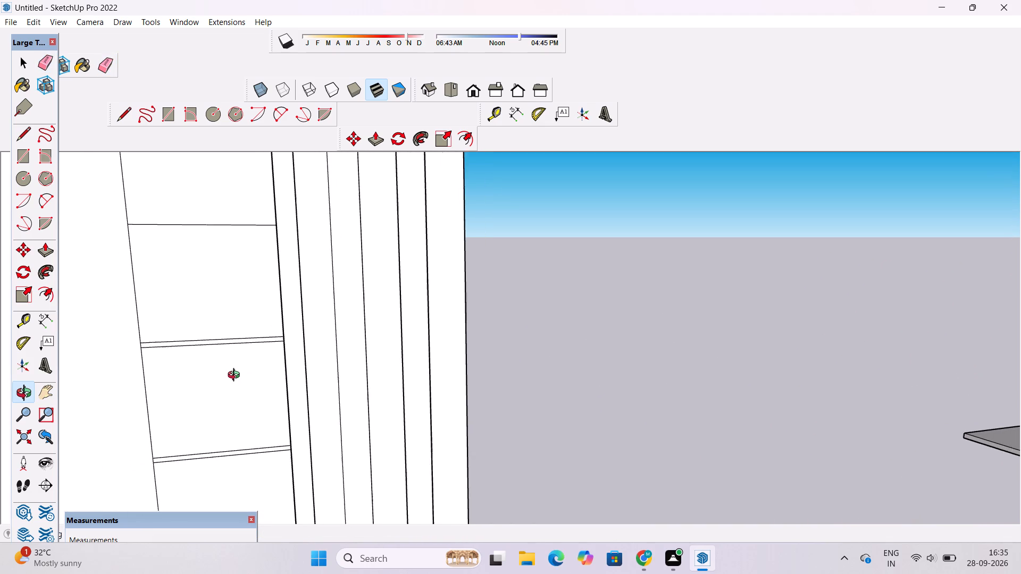
{"action": "scroll", "coordinate": [236, 376], "scroll_direction": "down", "scroll_amount": 4}
{"action": "scroll", "coordinate": [246, 335], "scroll_direction": "up", "scroll_amount": 1}
{"action": "left_click_drag", "start_coordinate": [334, 328], "coordinate": [278, 335]}
{"action": "scroll", "coordinate": [225, 325], "scroll_direction": "up", "scroll_amount": 4}
{"action": "left_click_drag", "start_coordinate": [221, 274], "coordinate": [273, 332], "text": "shift"}
{"action": "scroll", "coordinate": [265, 293], "scroll_direction": "down", "scroll_amount": 2}
{"action": "left_click_drag", "start_coordinate": [270, 279], "coordinate": [283, 319], "text": "shift"}
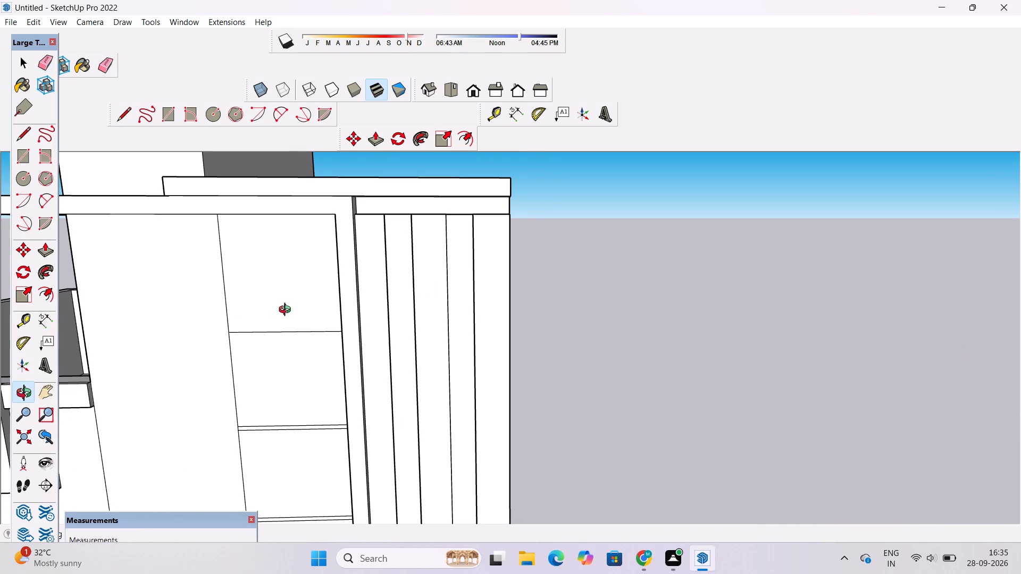
{"action": "scroll", "coordinate": [275, 272], "scroll_direction": "down", "scroll_amount": 4}
{"action": "left_click_drag", "start_coordinate": [298, 306], "coordinate": [311, 294], "text": "shift"}
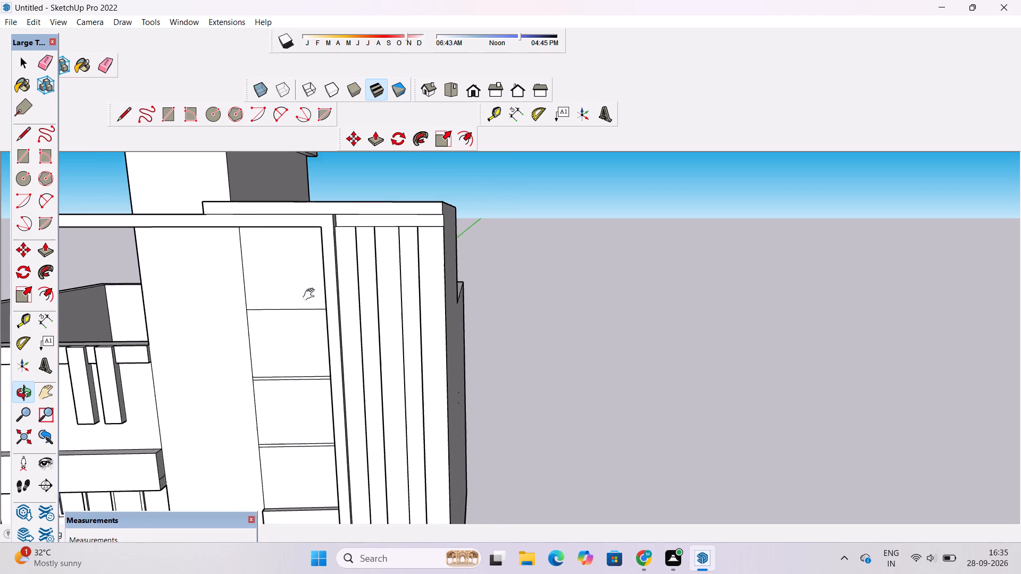
{"action": "left_click_drag", "start_coordinate": [311, 294], "coordinate": [331, 278], "text": "shift"}
{"action": "left_click_drag", "start_coordinate": [291, 323], "coordinate": [294, 305], "text": "shift"}
{"action": "scroll", "coordinate": [281, 292], "scroll_direction": "up", "scroll_amount": 2}
{"action": "left_click_drag", "start_coordinate": [287, 323], "coordinate": [295, 307], "text": "shift"}
{"action": "left_click_drag", "start_coordinate": [302, 306], "coordinate": [337, 318]}
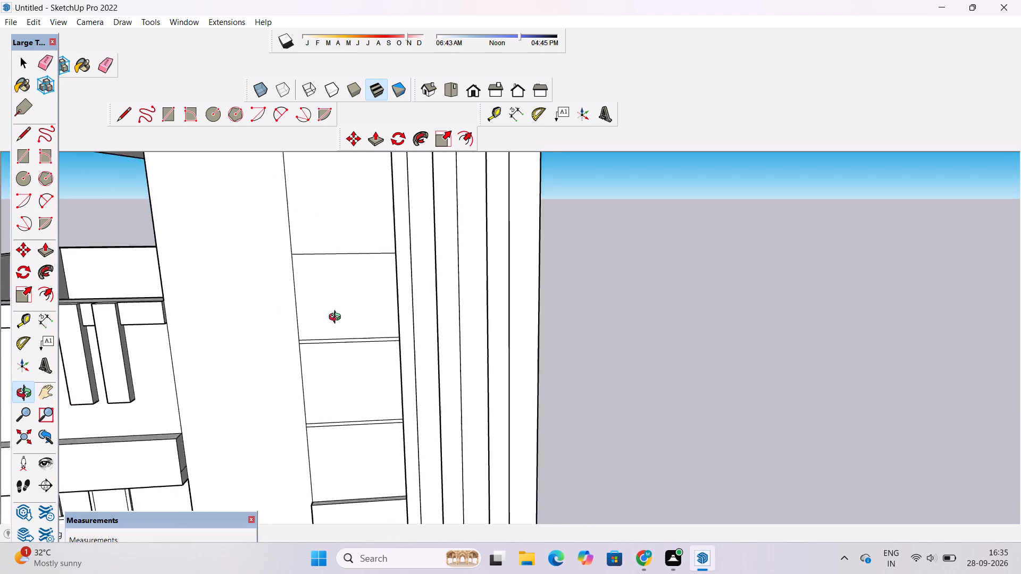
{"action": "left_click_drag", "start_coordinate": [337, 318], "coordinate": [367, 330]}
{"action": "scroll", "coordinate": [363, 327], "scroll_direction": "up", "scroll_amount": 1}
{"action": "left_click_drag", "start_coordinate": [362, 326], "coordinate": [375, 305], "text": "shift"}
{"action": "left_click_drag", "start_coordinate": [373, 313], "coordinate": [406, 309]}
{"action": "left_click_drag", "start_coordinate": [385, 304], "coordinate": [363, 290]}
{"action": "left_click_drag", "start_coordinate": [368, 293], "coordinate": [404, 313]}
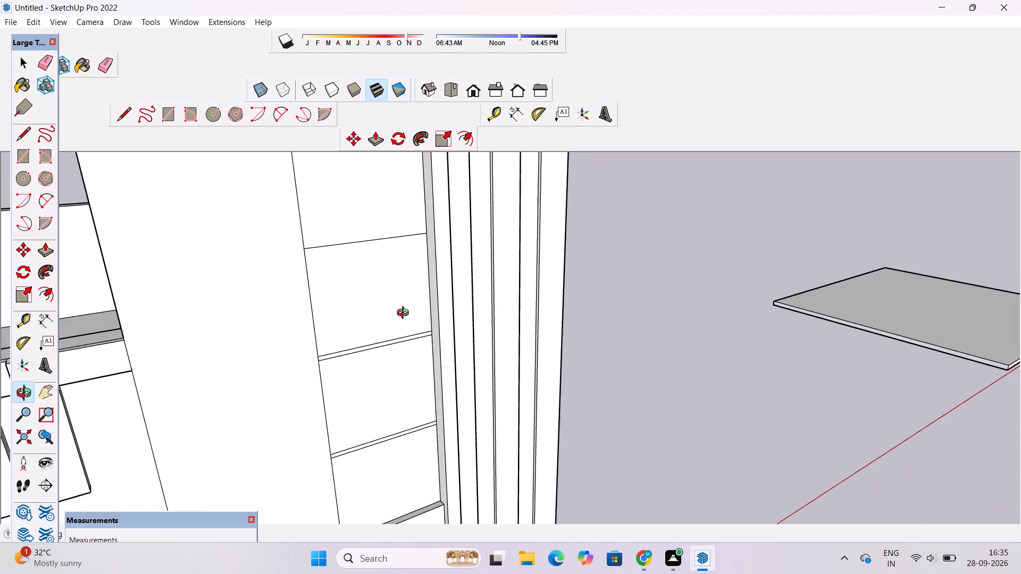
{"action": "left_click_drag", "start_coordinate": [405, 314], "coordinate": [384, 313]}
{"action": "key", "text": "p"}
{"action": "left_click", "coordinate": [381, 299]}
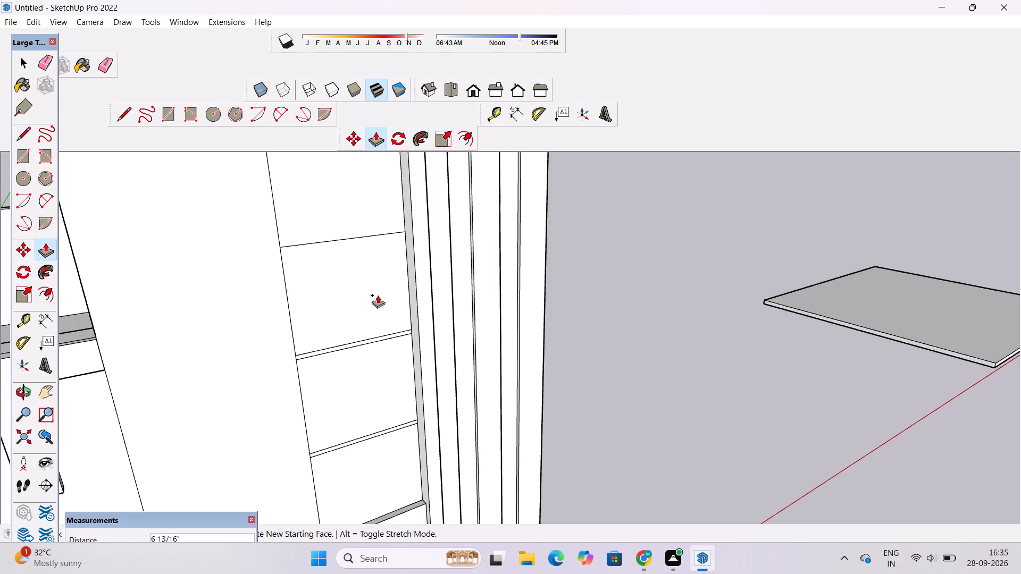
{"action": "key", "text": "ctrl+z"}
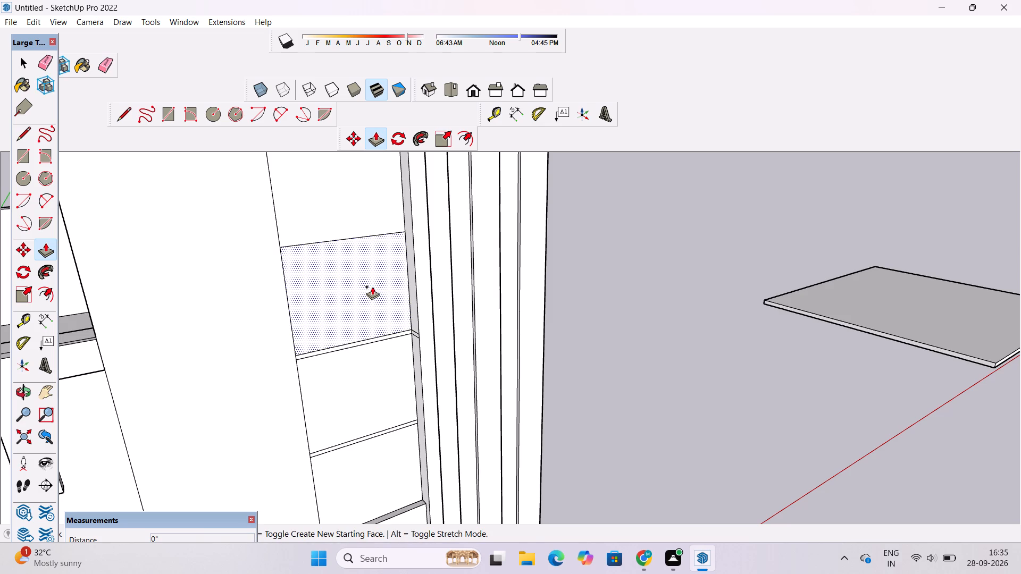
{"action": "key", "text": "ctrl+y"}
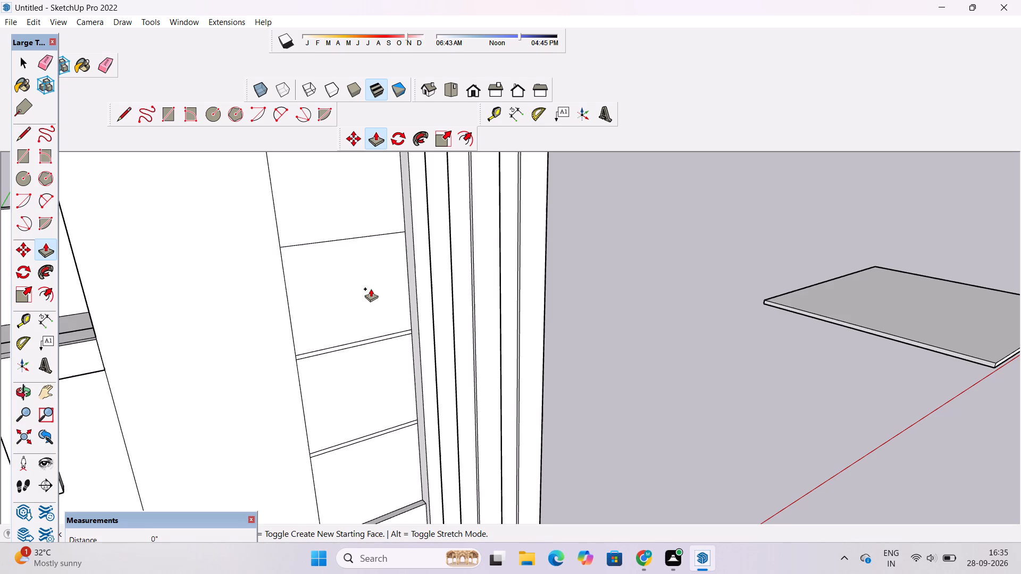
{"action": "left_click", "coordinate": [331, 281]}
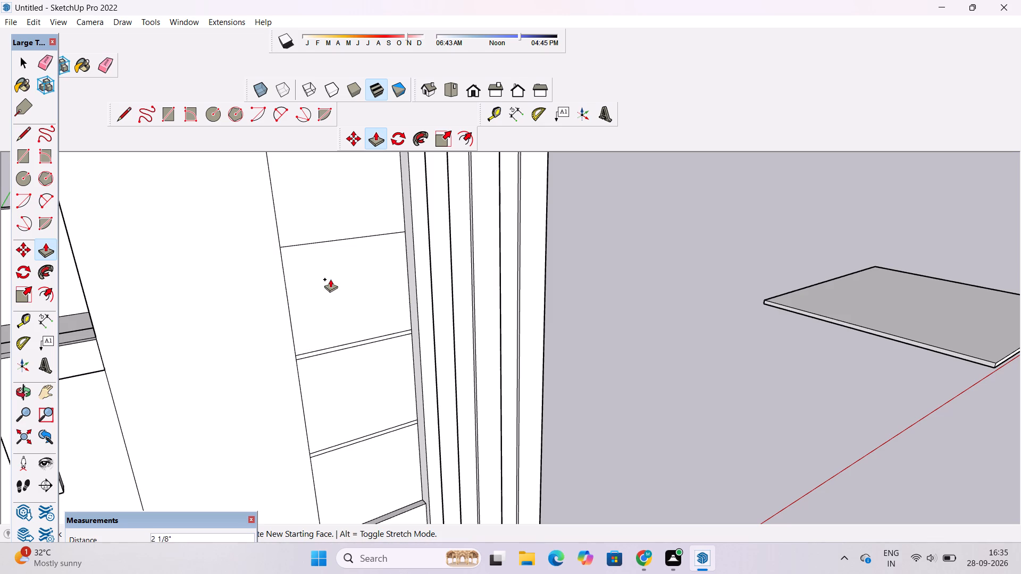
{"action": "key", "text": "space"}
Push/Pull the second panel from the top of the tower's panel column inward 3".
{"action": "key", "text": "p"}
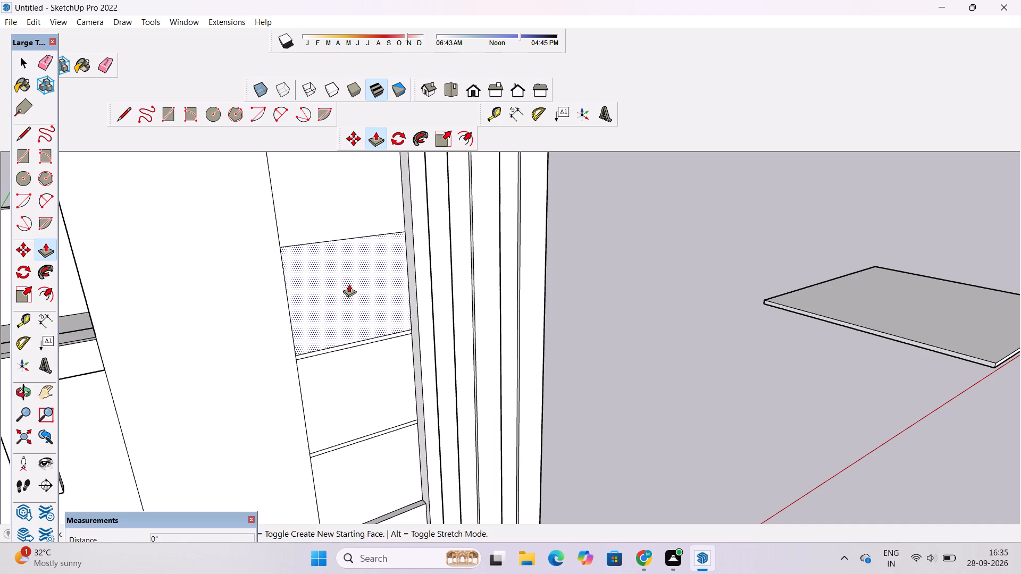
{"action": "left_click", "coordinate": [349, 284]}
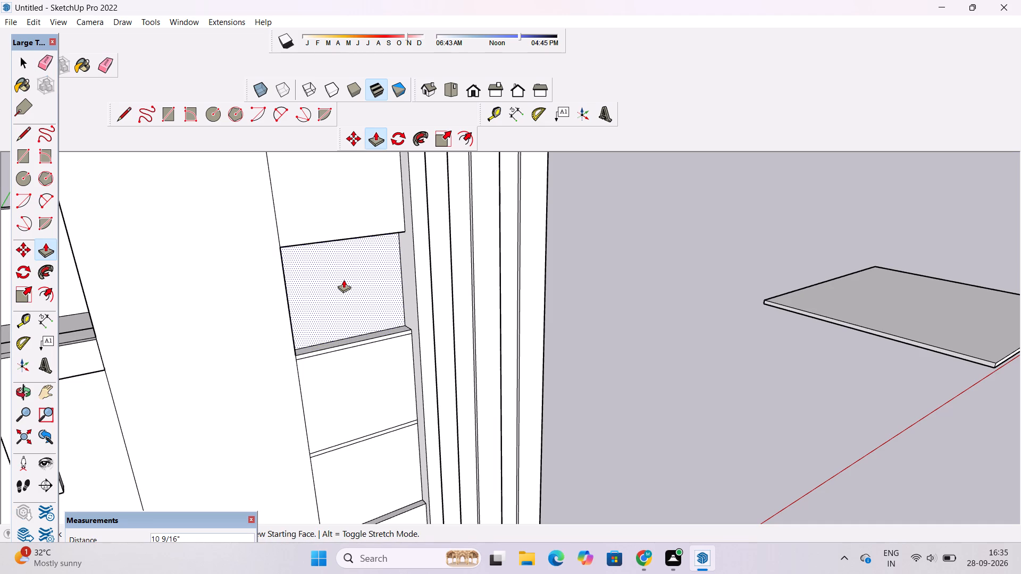
{"action": "type", "text": "3\""}
{"action": "key", "text": "Return"}
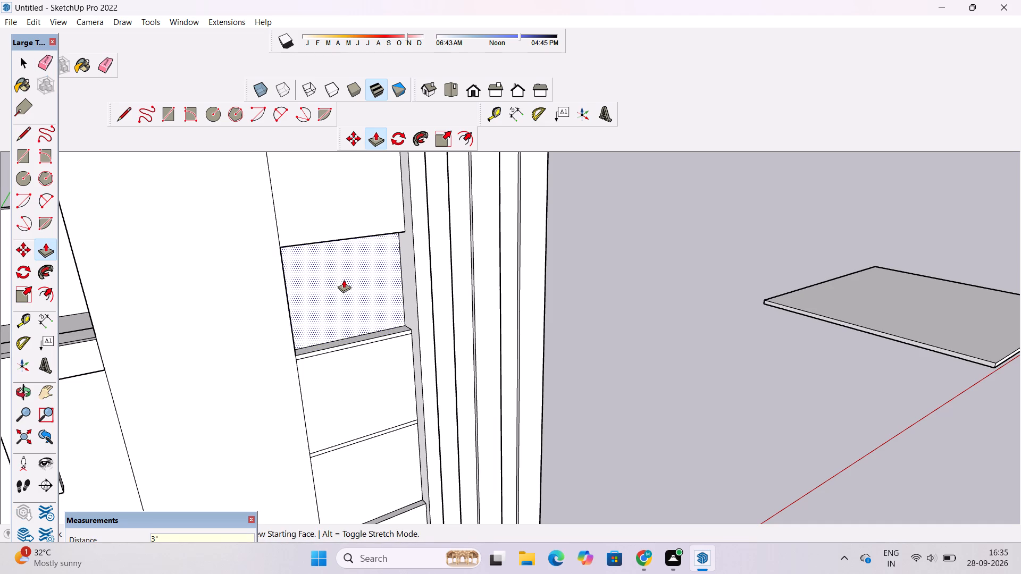
Push/Pull the third panel from the top inward 3", flush with the recessed panel above it.
{"action": "left_click", "coordinate": [361, 367]}
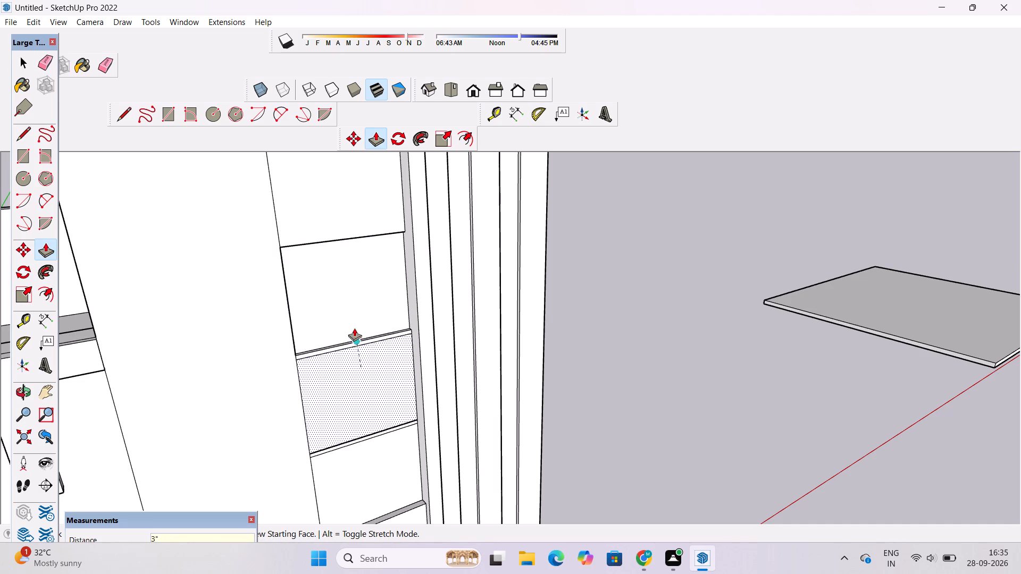
{"action": "left_click", "coordinate": [354, 312]}
{"action": "scroll", "coordinate": [373, 285], "scroll_direction": "down", "scroll_amount": 7}
{"action": "scroll", "coordinate": [381, 396], "scroll_direction": "up", "scroll_amount": 6}
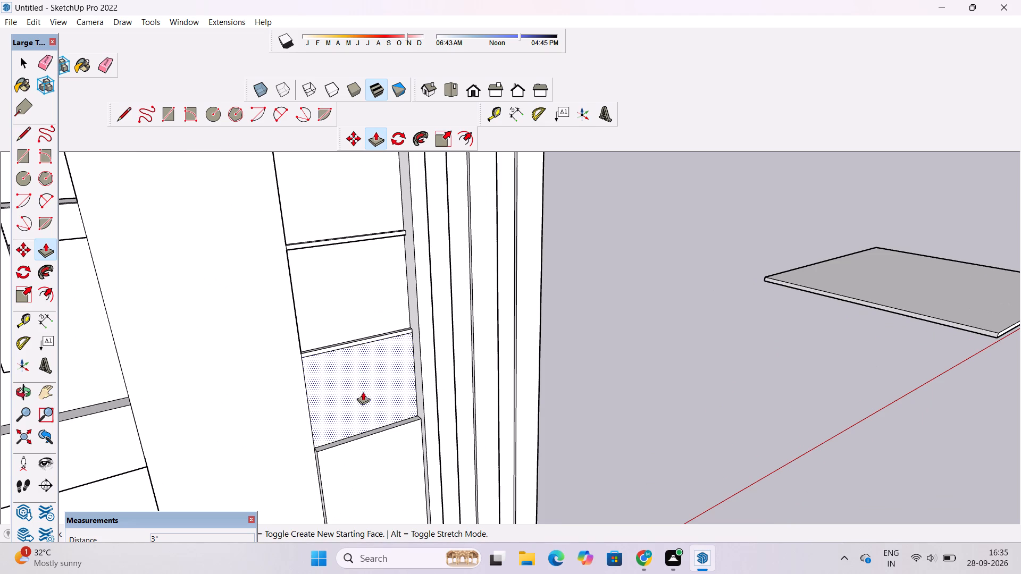
{"action": "scroll", "coordinate": [362, 391], "scroll_direction": "up", "scroll_amount": 5}
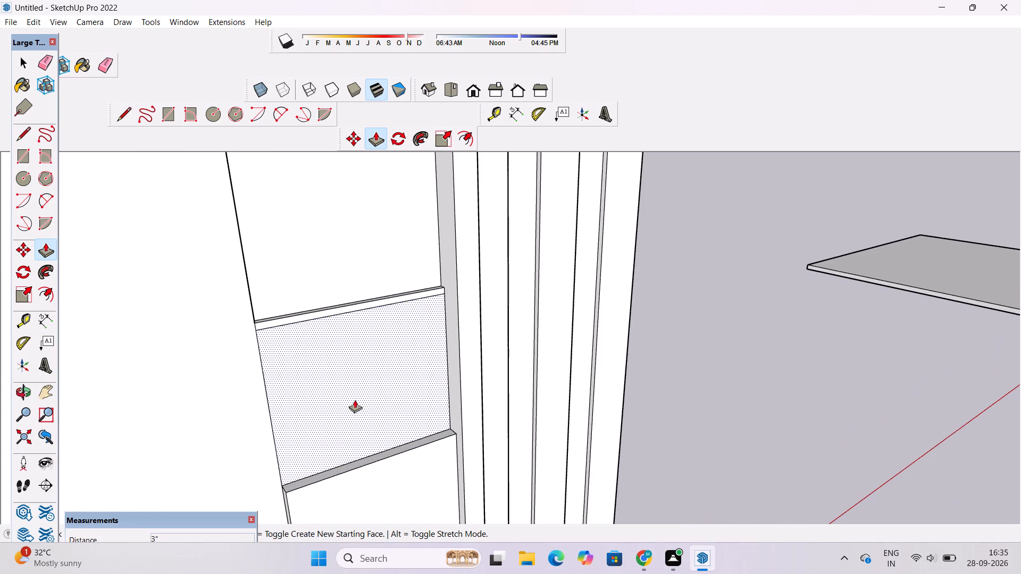
{"action": "scroll", "coordinate": [344, 401], "scroll_direction": "down", "scroll_amount": 6}
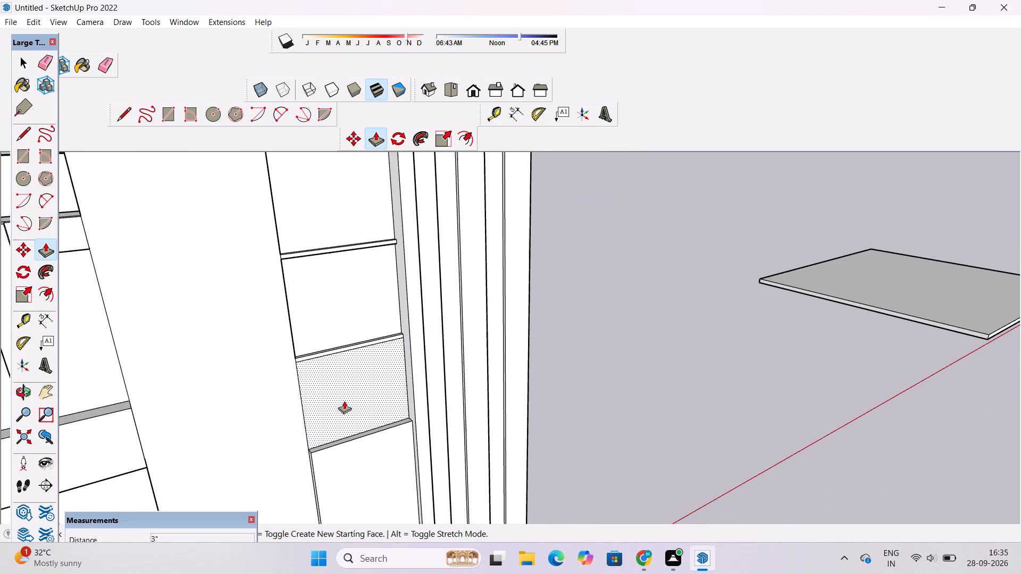
{"action": "scroll", "coordinate": [344, 401], "scroll_direction": "up", "scroll_amount": 4}
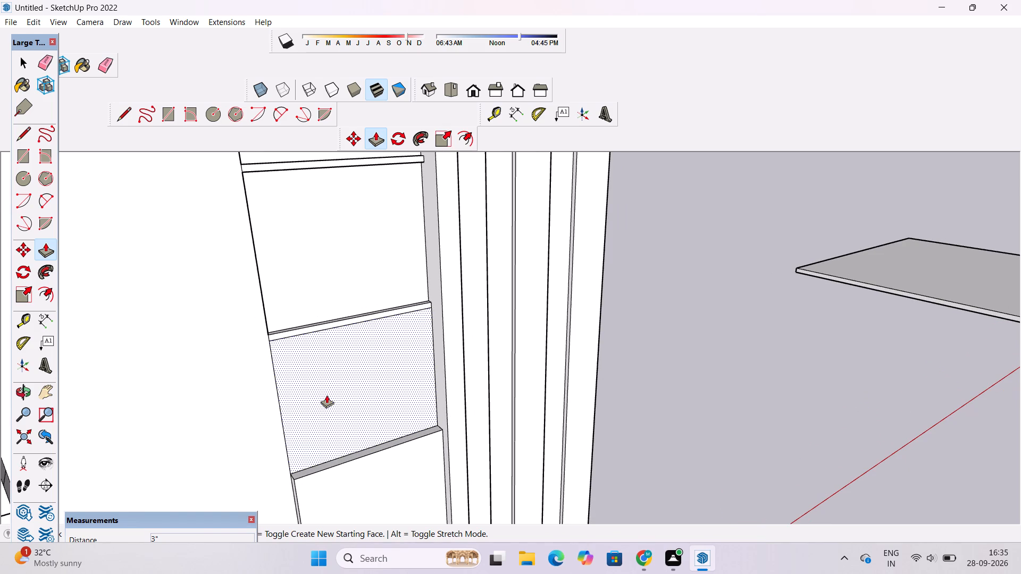
{"action": "key", "text": "space"}
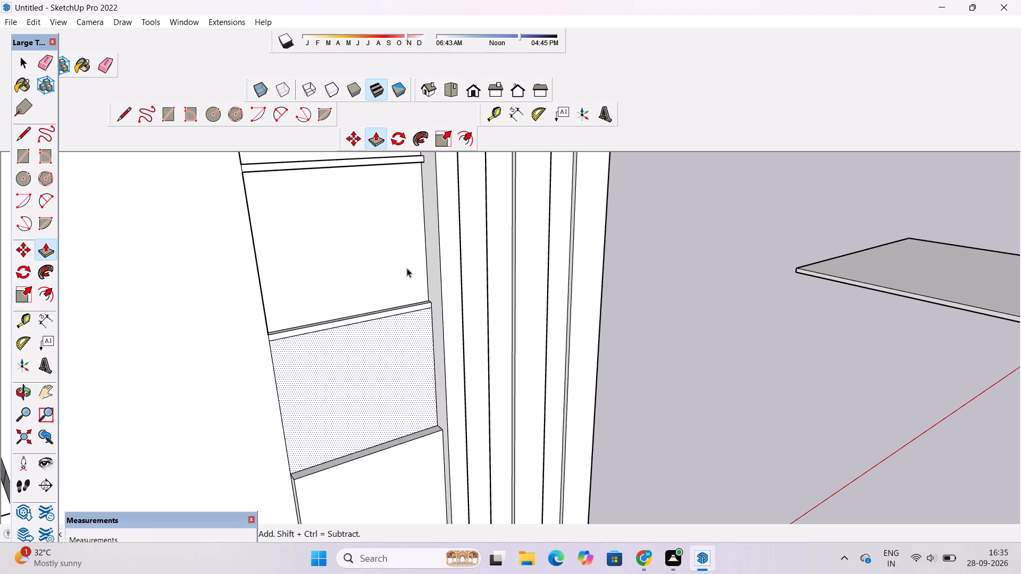
{"action": "key", "text": "space"}
Examine the tower's panel column and the raised strips within the whole front elevation.
{"action": "key", "text": "o"}
{"action": "scroll", "coordinate": [394, 277], "scroll_direction": "down", "scroll_amount": 4}
{"action": "left_click_drag", "start_coordinate": [415, 309], "coordinate": [387, 325], "text": "shift"}
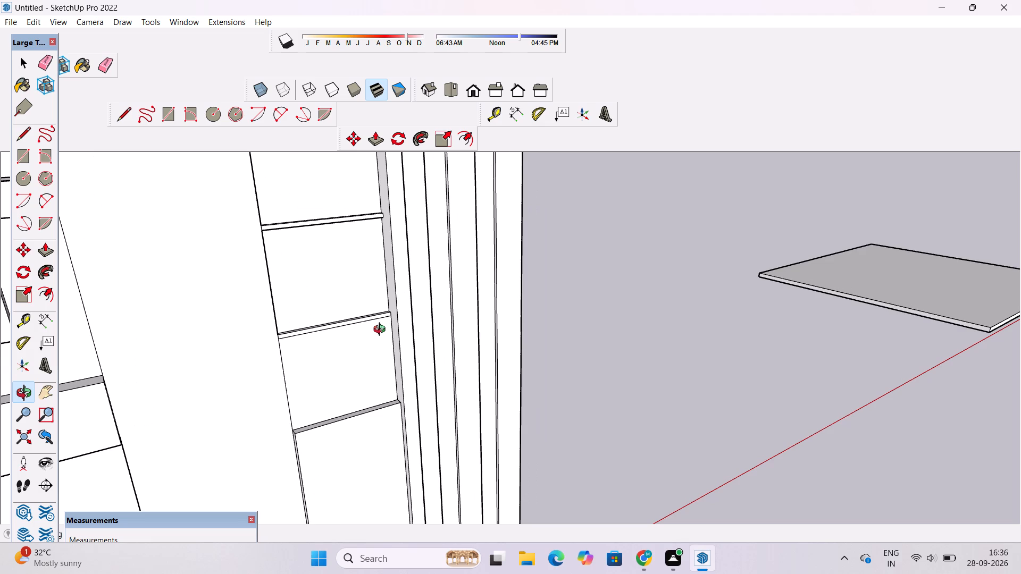
{"action": "scroll", "coordinate": [382, 331], "scroll_direction": "down", "scroll_amount": 4}
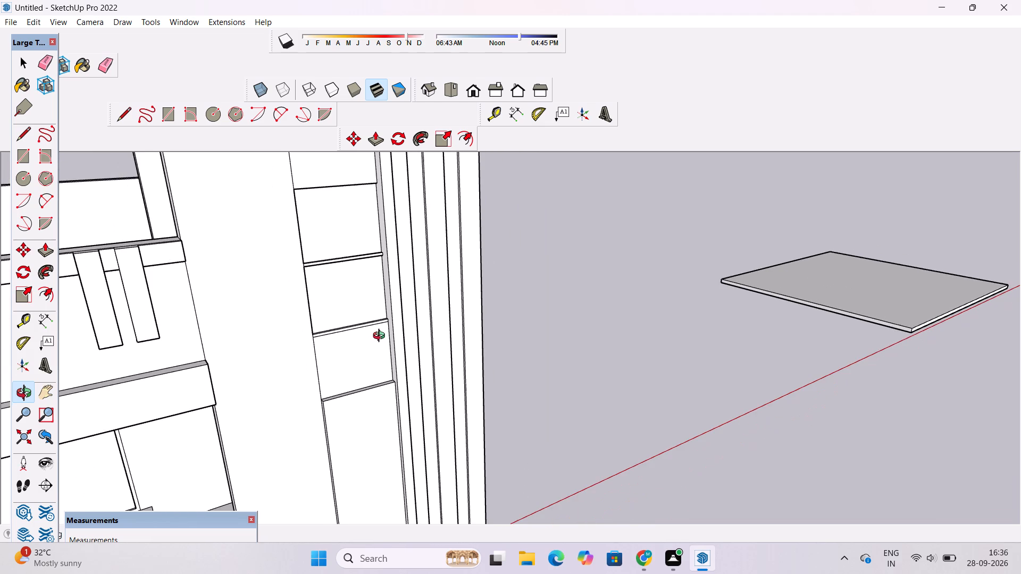
{"action": "scroll", "coordinate": [377, 351], "scroll_direction": "down", "scroll_amount": 1}
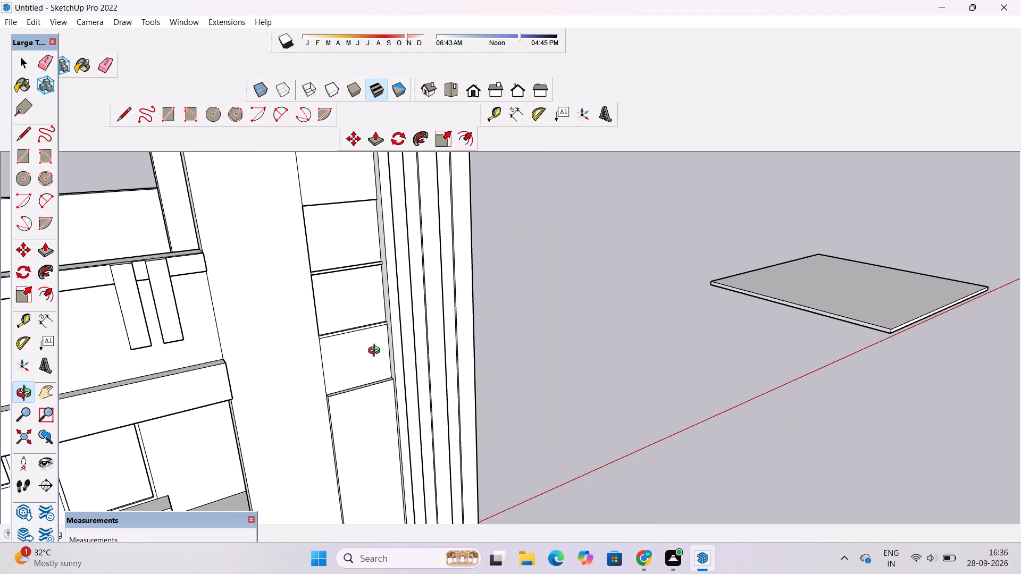
{"action": "scroll", "coordinate": [378, 358], "scroll_direction": "down", "scroll_amount": 1}
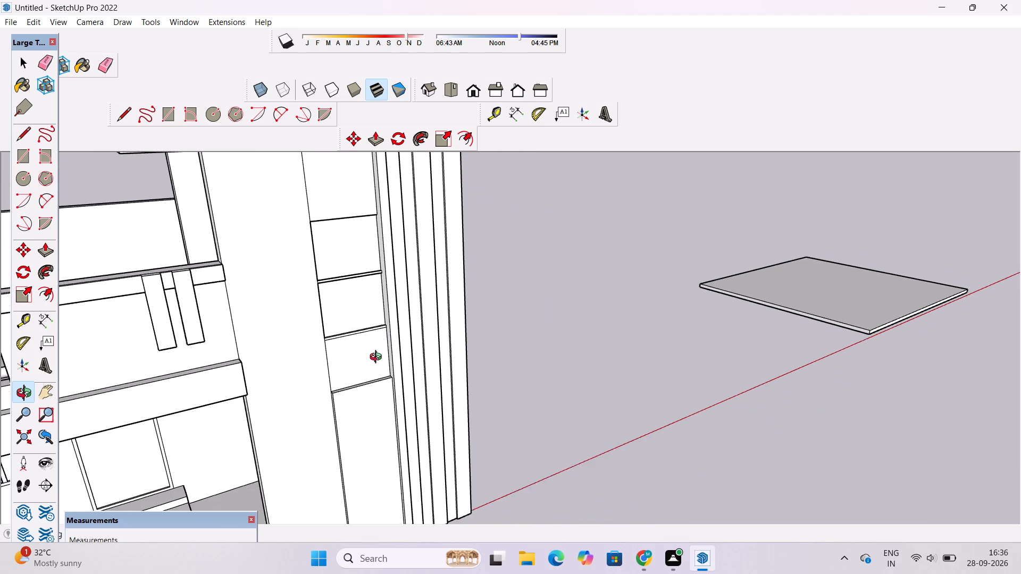
{"action": "scroll", "coordinate": [378, 358], "scroll_direction": "down", "scroll_amount": 3}
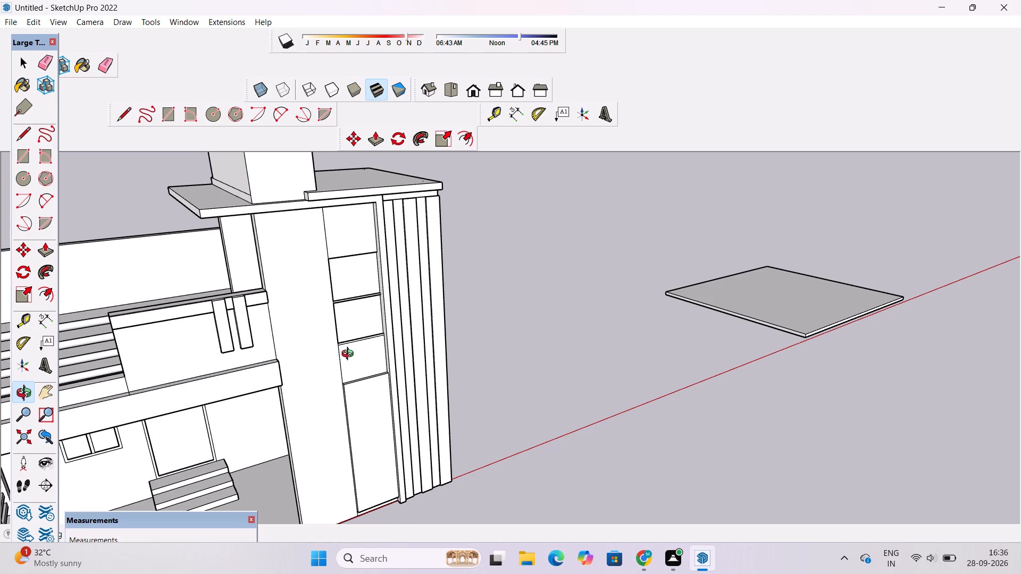
{"action": "scroll", "coordinate": [329, 332], "scroll_direction": "down", "scroll_amount": 2}
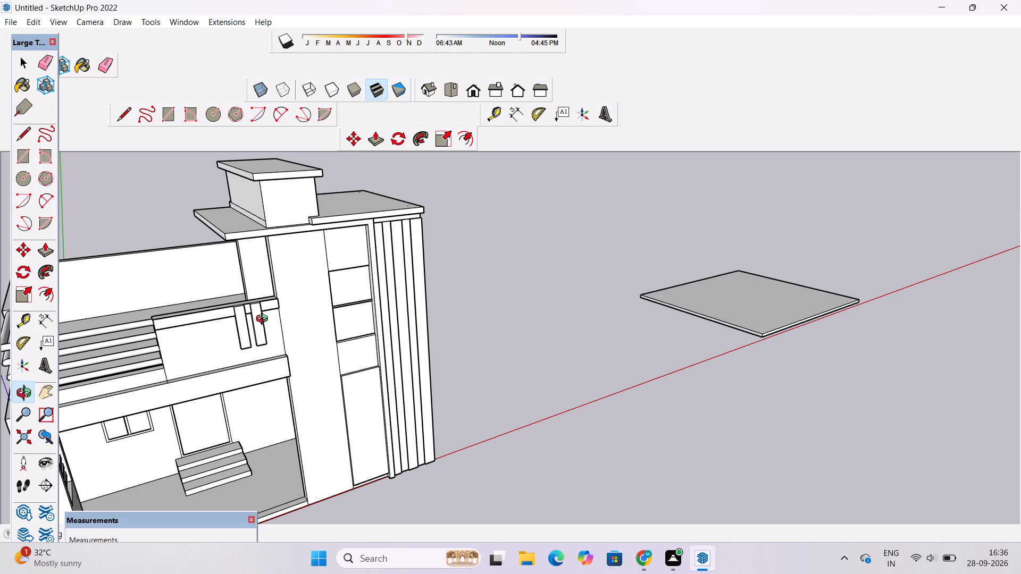
{"action": "scroll", "coordinate": [260, 323], "scroll_direction": "down", "scroll_amount": 3}
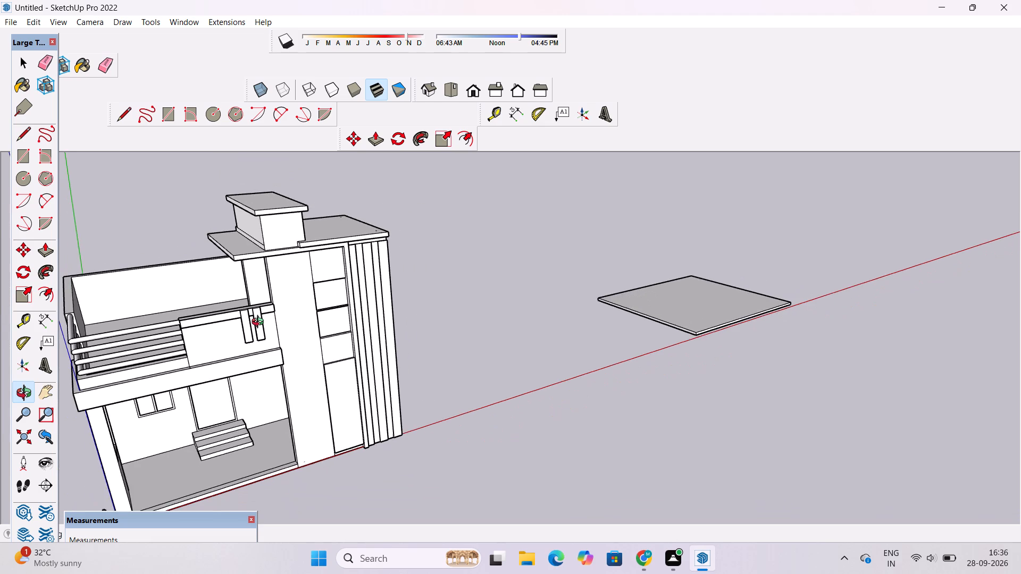
{"action": "scroll", "coordinate": [260, 323], "scroll_direction": "up", "scroll_amount": 2}
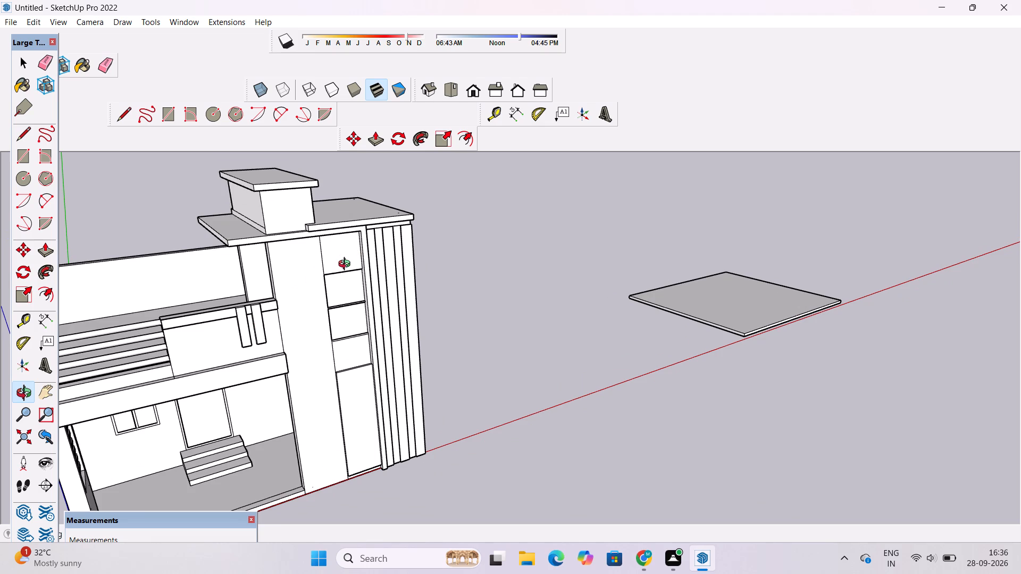
{"action": "scroll", "coordinate": [344, 274], "scroll_direction": "down", "scroll_amount": 6}
{"action": "left_click_drag", "start_coordinate": [316, 320], "coordinate": [449, 296], "text": "shift"}
{"action": "scroll", "coordinate": [454, 285], "scroll_direction": "up", "scroll_amount": 9}
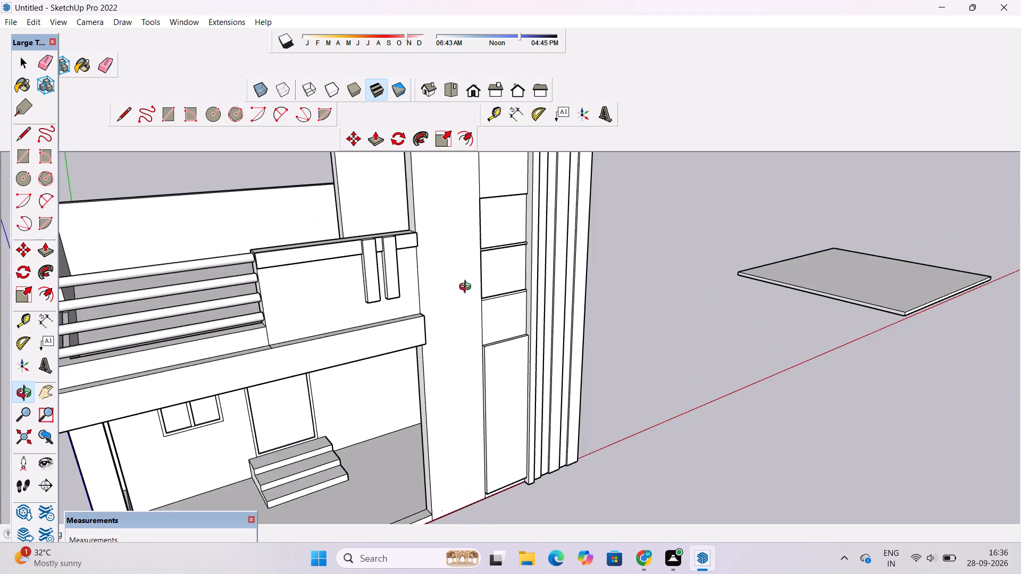
Push/Pull the fourth panel from the top, just above the tall bottom panel, inward 3" to match the panel above.
{"action": "left_click_drag", "start_coordinate": [574, 281], "coordinate": [467, 248]}
{"action": "scroll", "coordinate": [523, 351], "scroll_direction": "up", "scroll_amount": 3}
{"action": "left_click_drag", "start_coordinate": [554, 331], "coordinate": [445, 331], "text": "shift"}
{"action": "scroll", "coordinate": [442, 328], "scroll_direction": "up", "scroll_amount": 4}
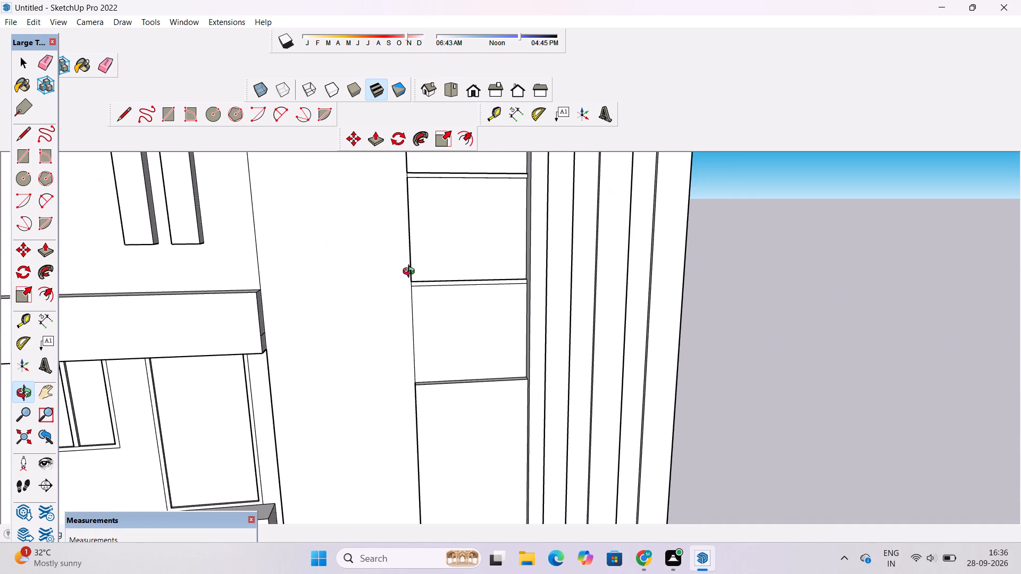
{"action": "scroll", "coordinate": [486, 345], "scroll_direction": "up", "scroll_amount": 4}
{"action": "left_click_drag", "start_coordinate": [434, 362], "coordinate": [472, 369]}
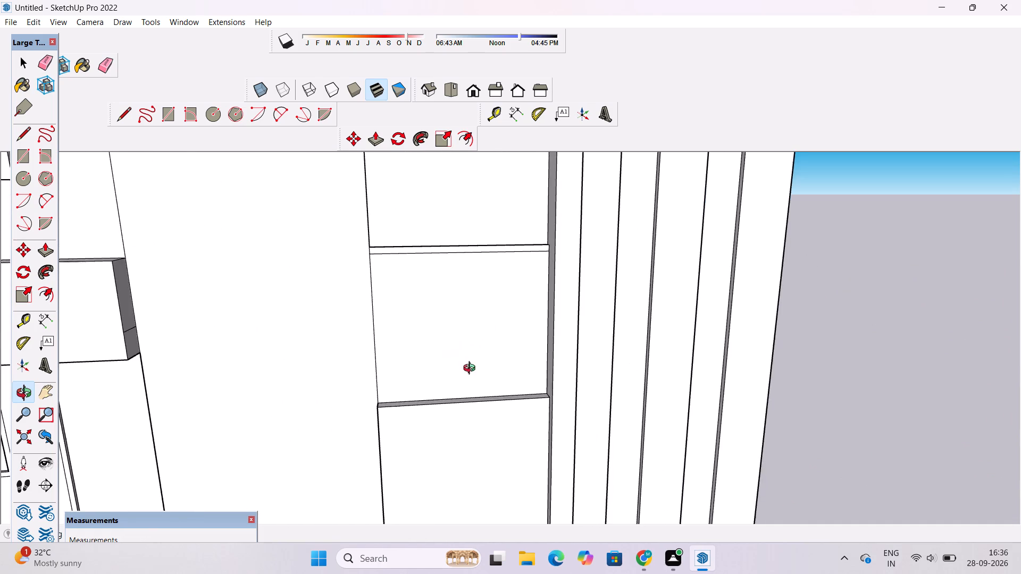
{"action": "left_click_drag", "start_coordinate": [472, 369], "coordinate": [531, 356]}
{"action": "scroll", "coordinate": [526, 336], "scroll_direction": "up", "scroll_amount": 4, "text": "shift"}
{"action": "left_click_drag", "start_coordinate": [512, 333], "coordinate": [486, 376], "text": "shift"}
{"action": "scroll", "coordinate": [483, 376], "scroll_direction": "down", "scroll_amount": 5}
{"action": "left_click_drag", "start_coordinate": [481, 378], "coordinate": [525, 390]}
{"action": "scroll", "coordinate": [528, 381], "scroll_direction": "up", "scroll_amount": 3}
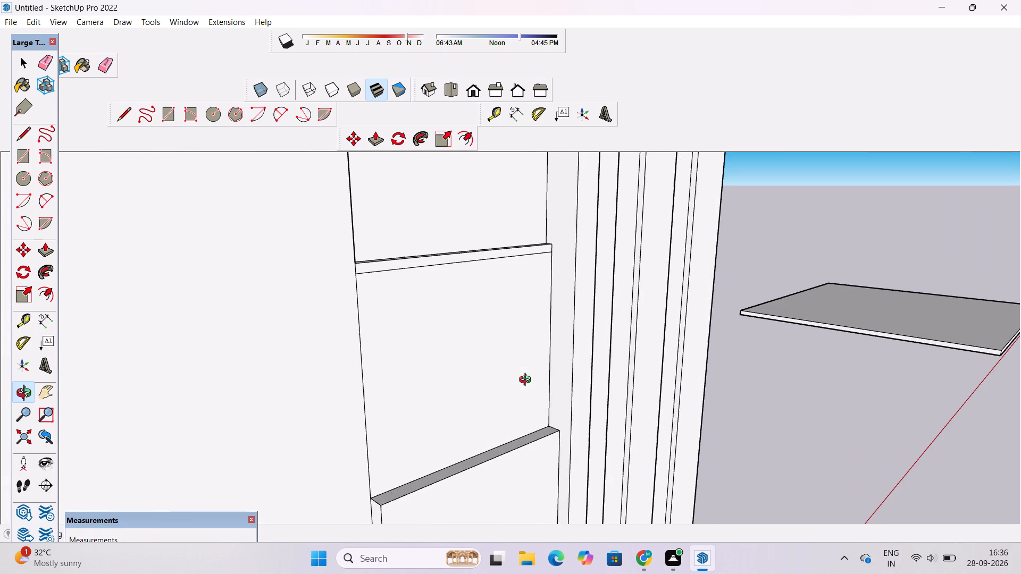
{"action": "key", "text": "p"}
{"action": "scroll", "coordinate": [487, 356], "scroll_direction": "up", "scroll_amount": 2}
{"action": "left_click", "coordinate": [482, 348]}
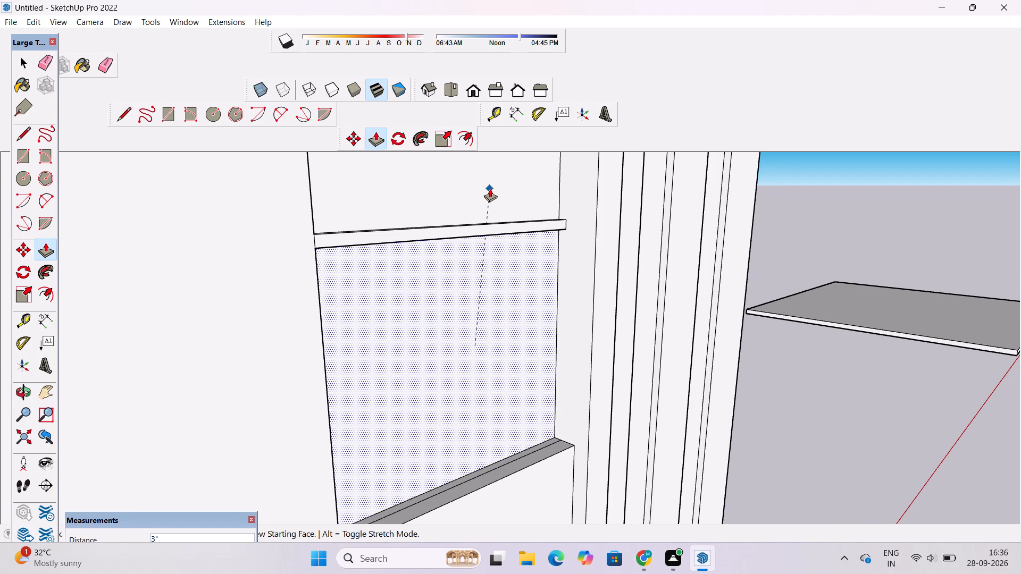
{"action": "left_click", "coordinate": [490, 189]}
Examine the recessed panel column from above, below and the side, and check it against the full front elevation.
{"action": "key", "text": "o"}
{"action": "scroll", "coordinate": [504, 275], "scroll_direction": "down", "scroll_amount": 6}
{"action": "left_click_drag", "start_coordinate": [547, 296], "coordinate": [372, 185]}
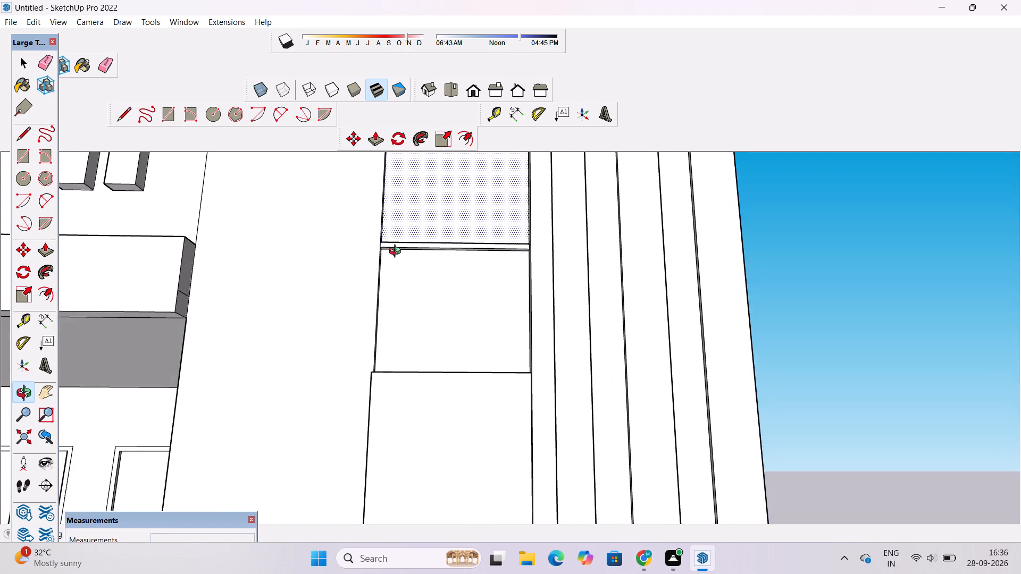
{"action": "scroll", "coordinate": [392, 265], "scroll_direction": "down", "scroll_amount": 6}
{"action": "left_click_drag", "start_coordinate": [483, 241], "coordinate": [434, 434]}
{"action": "scroll", "coordinate": [394, 249], "scroll_direction": "up", "scroll_amount": 3}
{"action": "left_click_drag", "start_coordinate": [398, 273], "coordinate": [424, 234]}
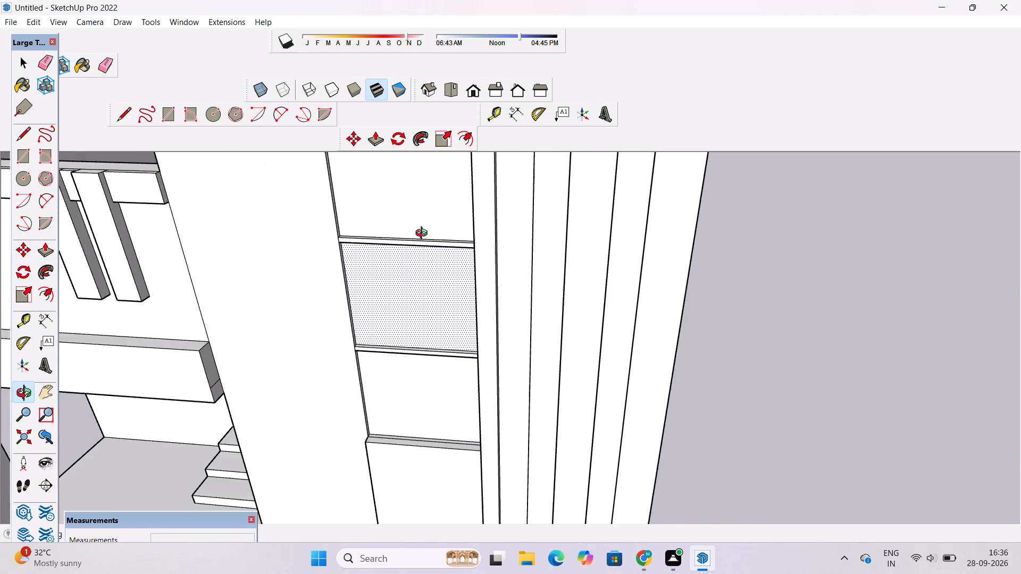
{"action": "left_click_drag", "start_coordinate": [424, 234], "coordinate": [426, 229]}
{"action": "left_click_drag", "start_coordinate": [416, 228], "coordinate": [445, 307], "text": "shift"}
{"action": "left_click_drag", "start_coordinate": [423, 333], "coordinate": [443, 407]}
{"action": "scroll", "coordinate": [441, 358], "scroll_direction": "up", "scroll_amount": 5}
{"action": "left_click_drag", "start_coordinate": [425, 383], "coordinate": [429, 360]}
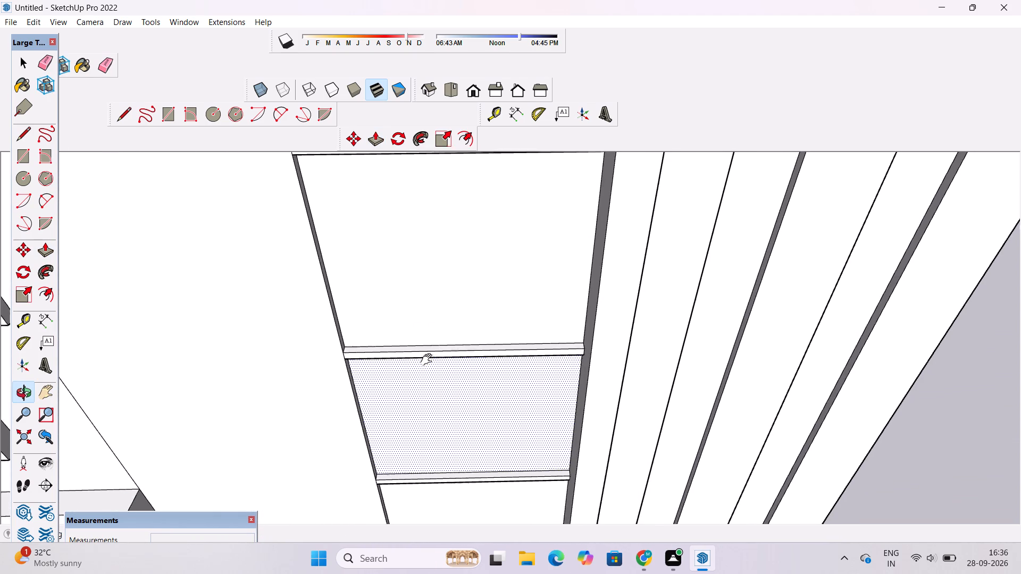
{"action": "left_click_drag", "start_coordinate": [429, 360], "coordinate": [429, 359]}
{"action": "left_click_drag", "start_coordinate": [419, 381], "coordinate": [439, 337]}
{"action": "scroll", "coordinate": [441, 327], "scroll_direction": "down", "scroll_amount": 5}
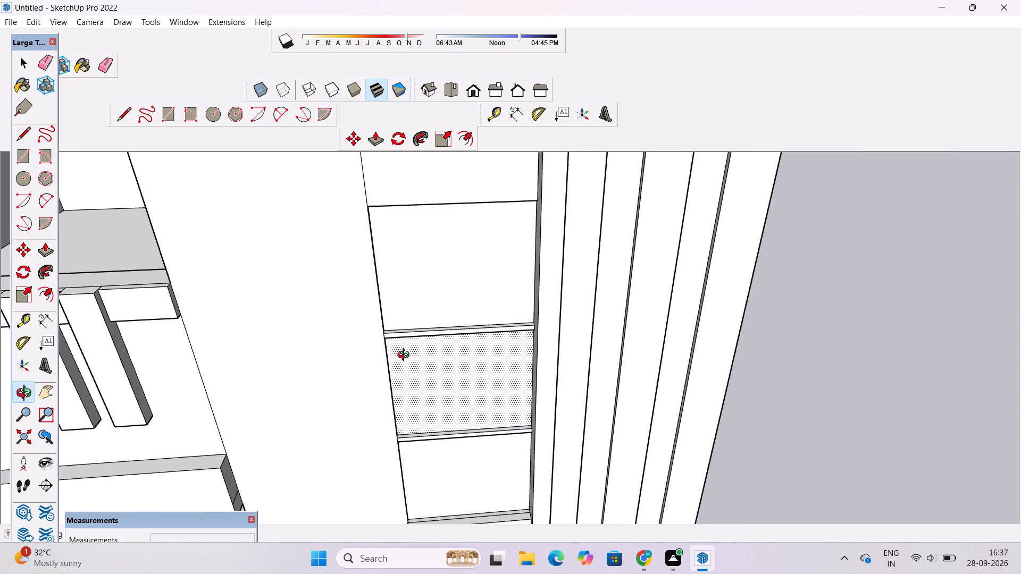
{"action": "key", "text": "o"}
{"action": "scroll", "coordinate": [403, 355], "scroll_direction": "down", "scroll_amount": 7}
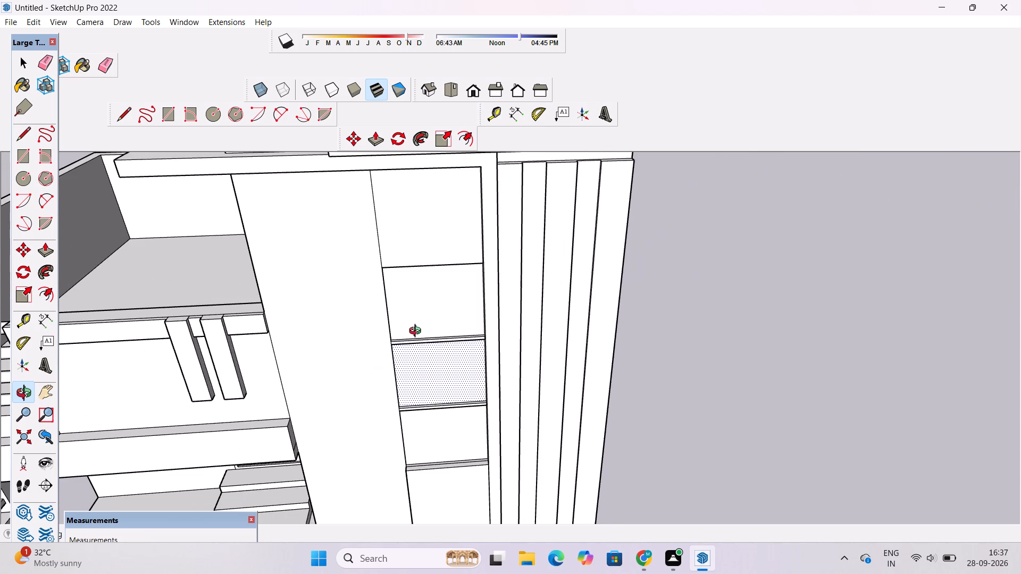
{"action": "left_click_drag", "start_coordinate": [411, 337], "coordinate": [443, 286]}
{"action": "scroll", "coordinate": [431, 313], "scroll_direction": "up", "scroll_amount": 3}
{"action": "left_click_drag", "start_coordinate": [411, 316], "coordinate": [422, 294], "text": "shift"}
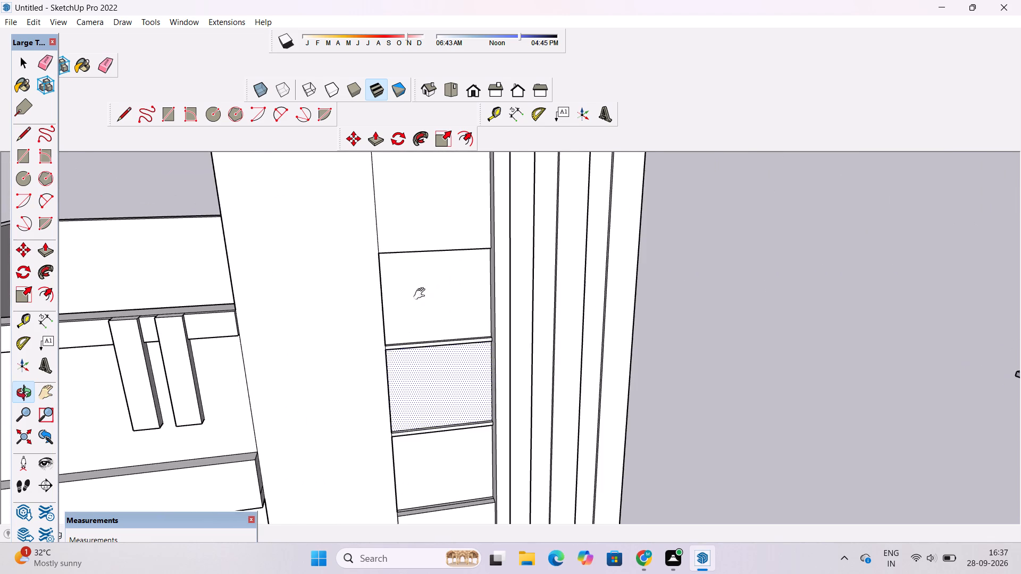
{"action": "left_click_drag", "start_coordinate": [422, 294], "coordinate": [441, 263], "text": "shift"}
{"action": "scroll", "coordinate": [443, 263], "scroll_direction": "down", "scroll_amount": 5}
{"action": "left_click_drag", "start_coordinate": [420, 275], "coordinate": [449, 287]}
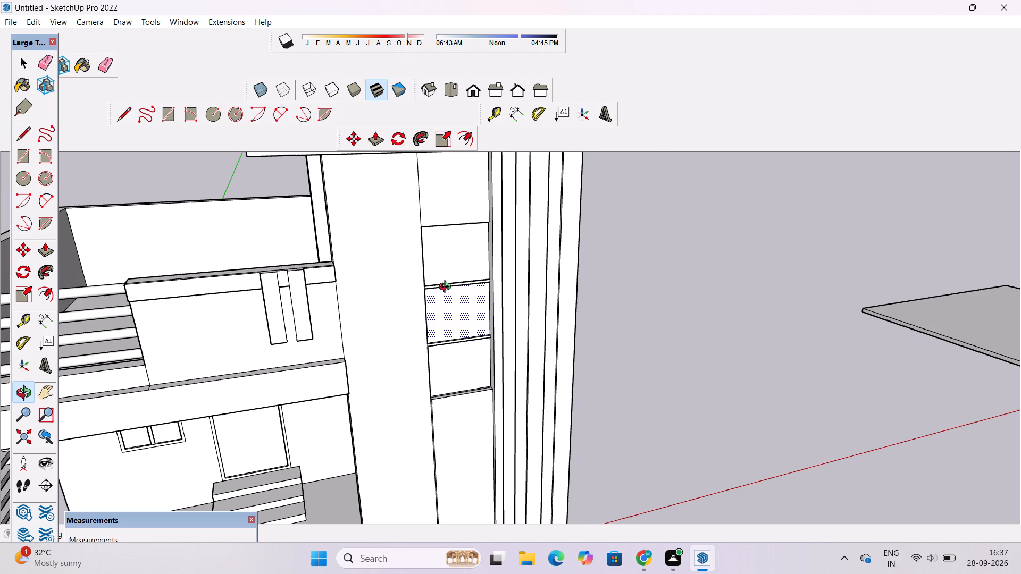
{"action": "key", "text": "space"}
{"action": "key", "text": "o"}
{"action": "scroll", "coordinate": [421, 256], "scroll_direction": "down", "scroll_amount": 7}
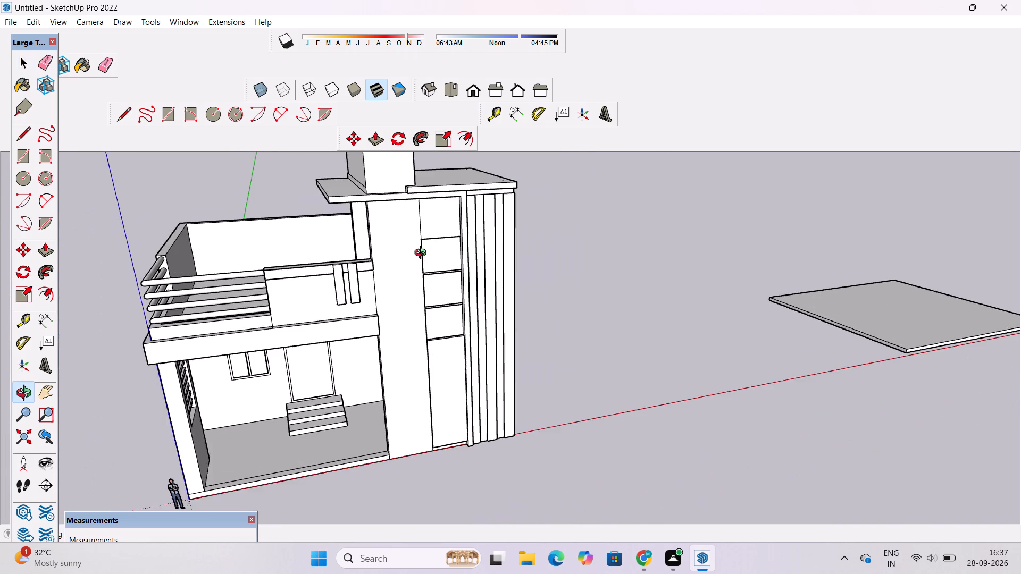
Examine the two vertical strips on the balcony parapet up close and within the front elevation.
{"action": "scroll", "coordinate": [423, 254], "scroll_direction": "down", "scroll_amount": 4}
{"action": "left_click_drag", "start_coordinate": [447, 265], "coordinate": [415, 264]}
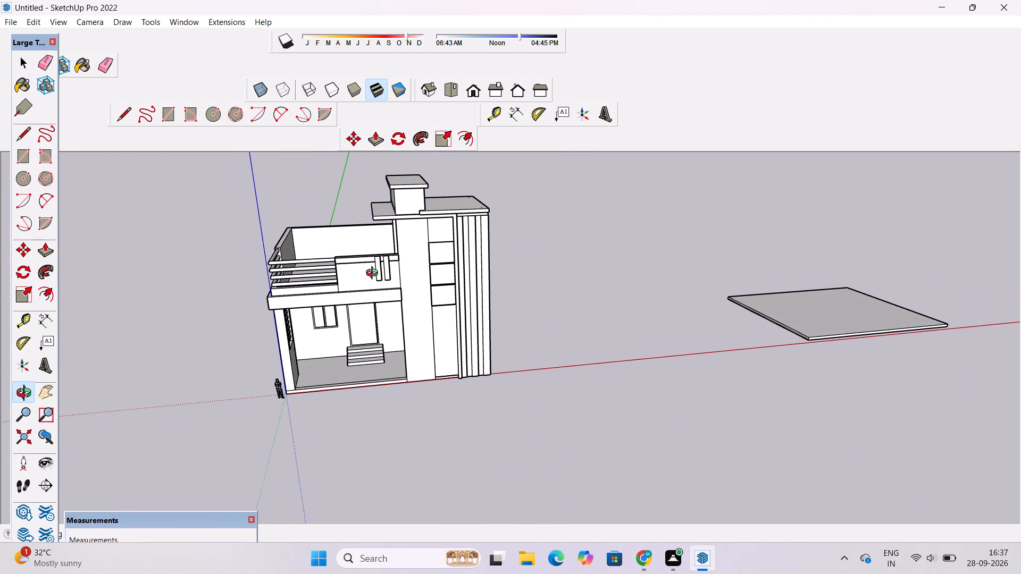
{"action": "scroll", "coordinate": [373, 278], "scroll_direction": "up", "scroll_amount": 5}
{"action": "scroll", "coordinate": [373, 278], "scroll_direction": "down", "scroll_amount": 4}
{"action": "left_click_drag", "start_coordinate": [330, 282], "coordinate": [417, 293], "text": "shift"}
{"action": "scroll", "coordinate": [472, 286], "scroll_direction": "up", "scroll_amount": 4}
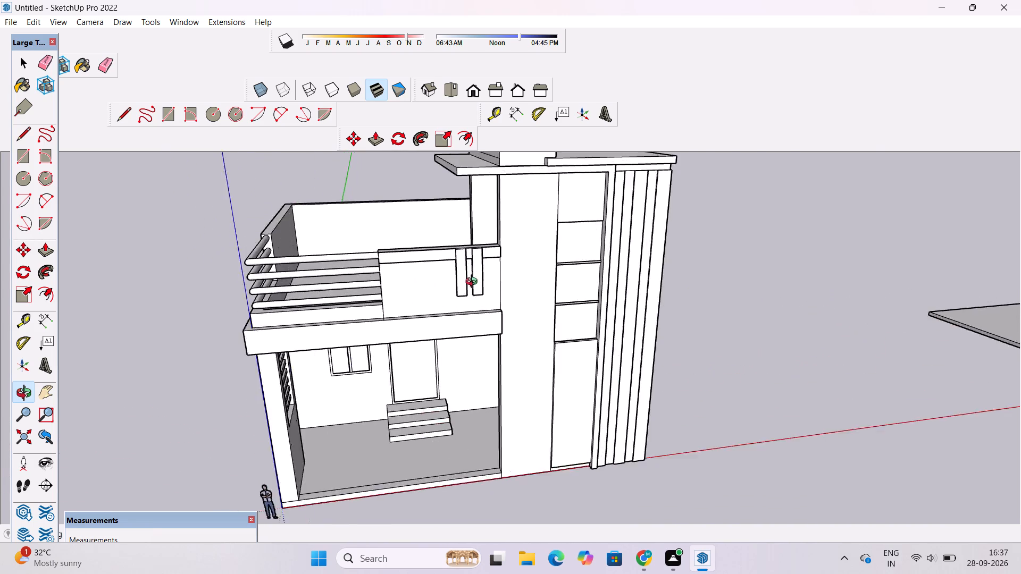
{"action": "scroll", "coordinate": [474, 283], "scroll_direction": "up", "scroll_amount": 18}
{"action": "left_click_drag", "start_coordinate": [361, 247], "coordinate": [482, 343]}
{"action": "scroll", "coordinate": [460, 246], "scroll_direction": "up", "scroll_amount": 3}
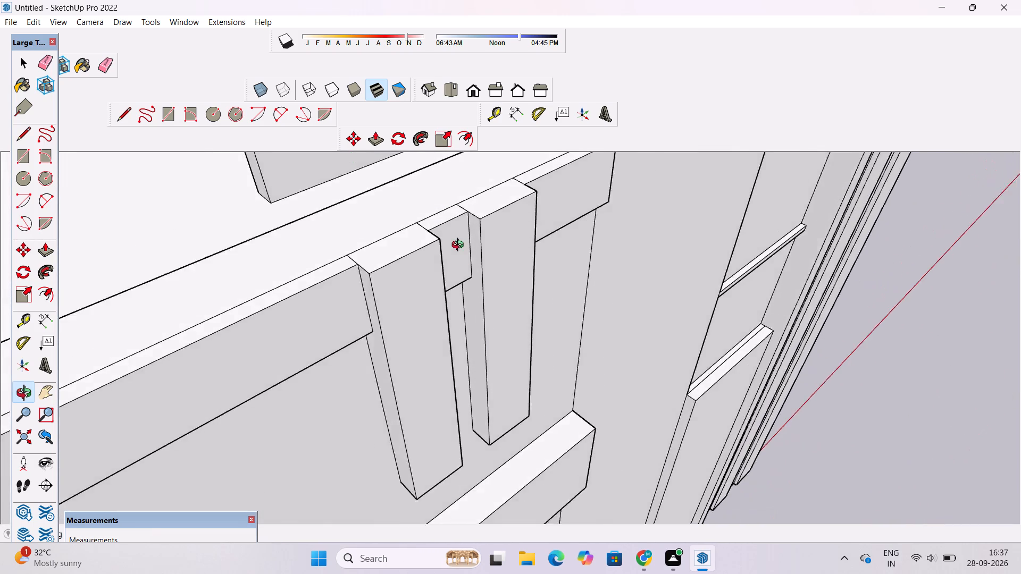
{"action": "scroll", "coordinate": [460, 246], "scroll_direction": "up", "scroll_amount": 1}
{"action": "left_click_drag", "start_coordinate": [527, 273], "coordinate": [462, 238]}
{"action": "scroll", "coordinate": [461, 237], "scroll_direction": "down", "scroll_amount": 4}
{"action": "scroll", "coordinate": [472, 233], "scroll_direction": "down", "scroll_amount": 7, "text": "shift"}
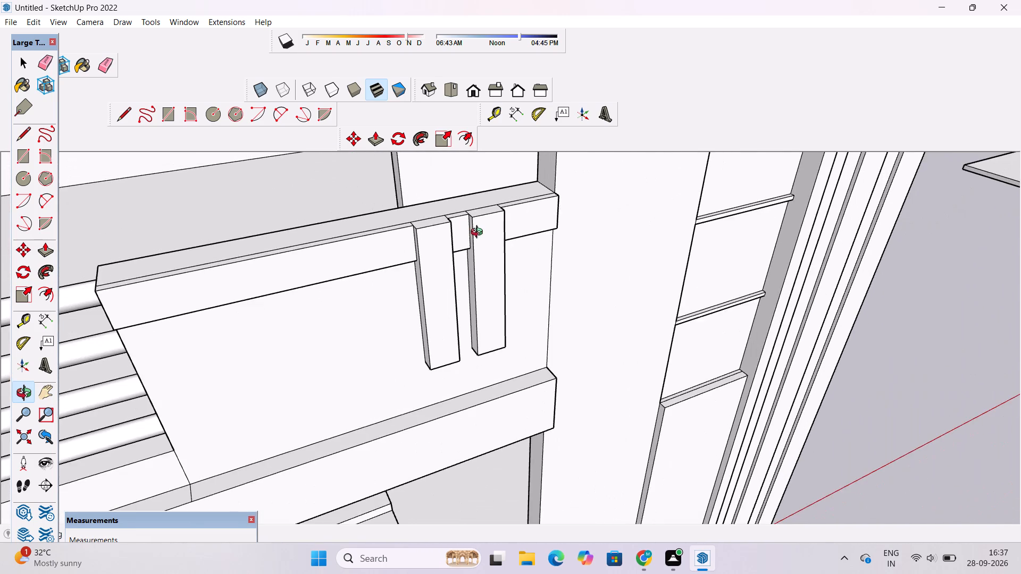
{"action": "left_click_drag", "start_coordinate": [520, 276], "coordinate": [459, 246]}
{"action": "scroll", "coordinate": [456, 243], "scroll_direction": "down", "scroll_amount": 5}
{"action": "left_click_drag", "start_coordinate": [463, 285], "coordinate": [458, 231]}
{"action": "left_click_drag", "start_coordinate": [459, 278], "coordinate": [445, 216], "text": "shift"}
{"action": "scroll", "coordinate": [445, 212], "scroll_direction": "down", "scroll_amount": 3}
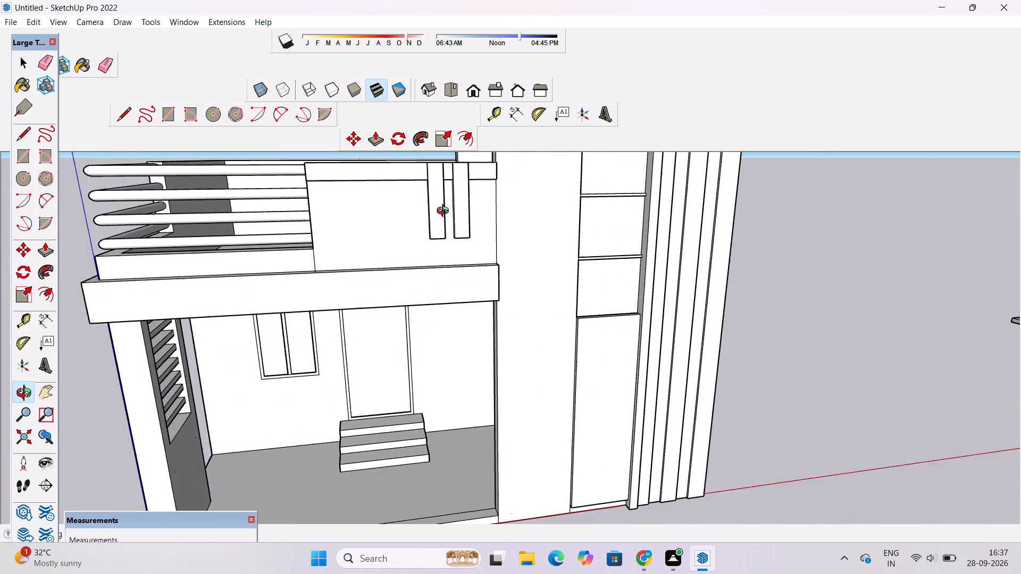
{"action": "scroll", "coordinate": [445, 212], "scroll_direction": "down", "scroll_amount": 1}
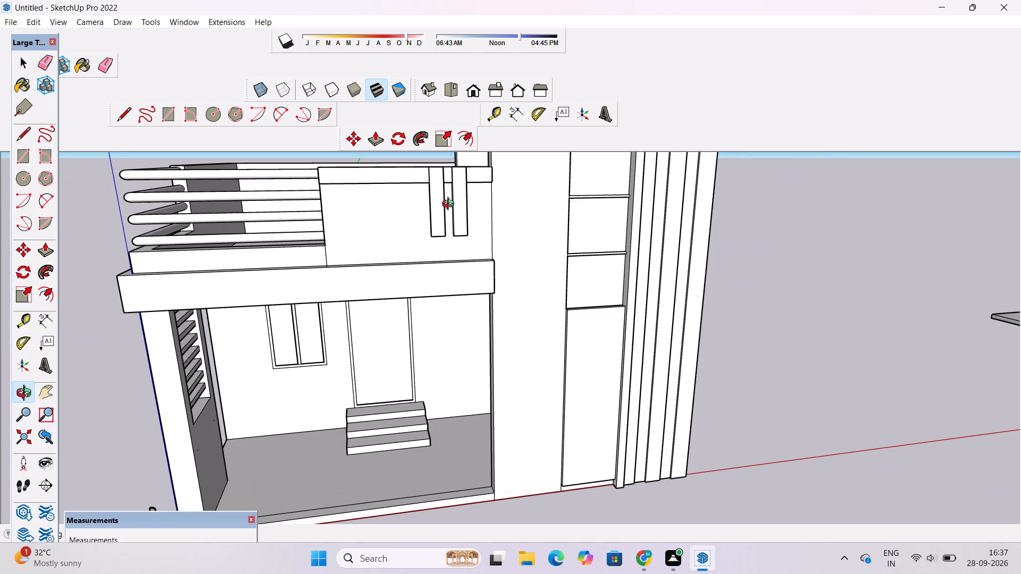
{"action": "scroll", "coordinate": [450, 205], "scroll_direction": "down", "scroll_amount": 5}
{"action": "left_click_drag", "start_coordinate": [447, 285], "coordinate": [383, 296]}
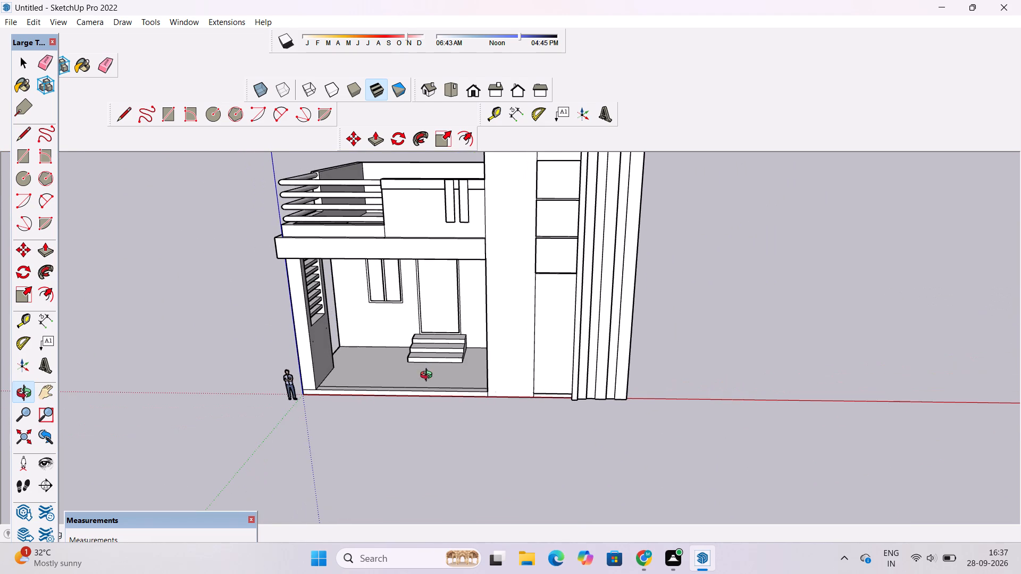
Examine the porch floor's front edge and the base of the adjoining tower wall from above and from the side.
{"action": "left_click_drag", "start_coordinate": [435, 368], "coordinate": [444, 502]}
{"action": "scroll", "coordinate": [436, 404], "scroll_direction": "up", "scroll_amount": 6}
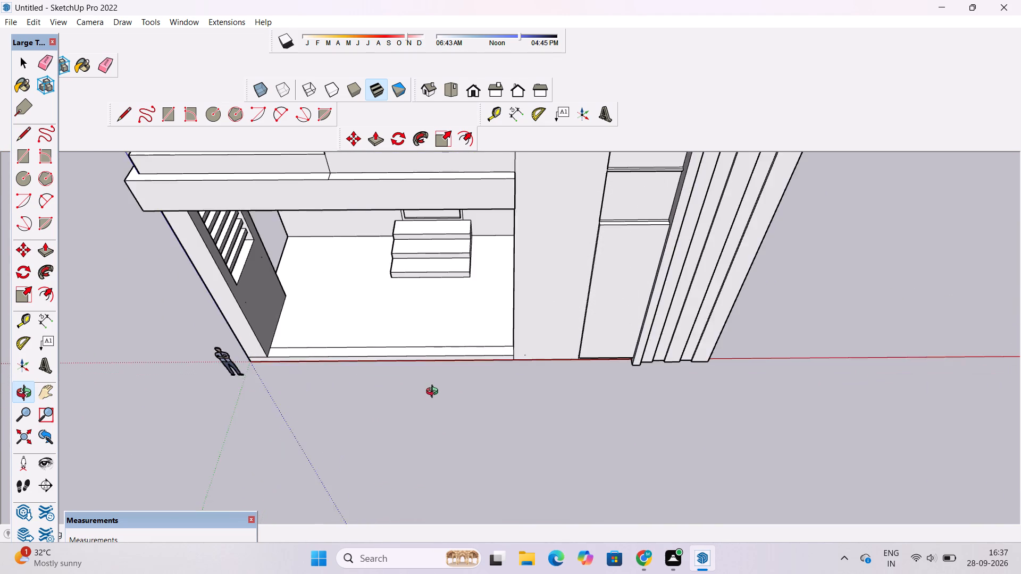
{"action": "scroll", "coordinate": [434, 393], "scroll_direction": "up", "scroll_amount": 3}
{"action": "left_click_drag", "start_coordinate": [431, 381], "coordinate": [484, 365]}
{"action": "left_click_drag", "start_coordinate": [485, 365], "coordinate": [523, 362], "text": "shift"}
{"action": "left_click_drag", "start_coordinate": [526, 363], "coordinate": [485, 361]}
{"action": "scroll", "coordinate": [475, 359], "scroll_direction": "down", "scroll_amount": 1, "text": "shift"}
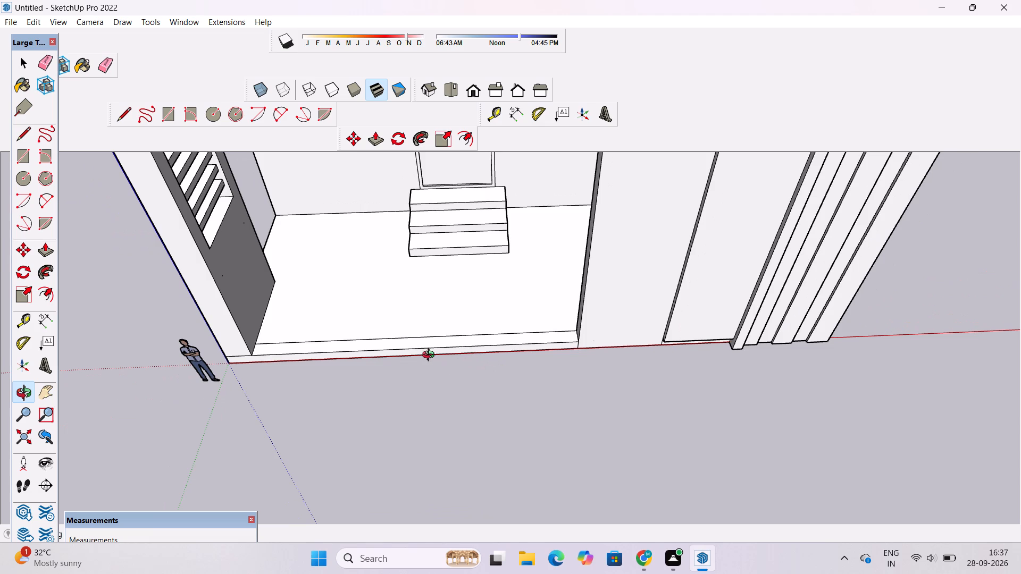
{"action": "scroll", "coordinate": [428, 333], "scroll_direction": "down", "scroll_amount": 3}
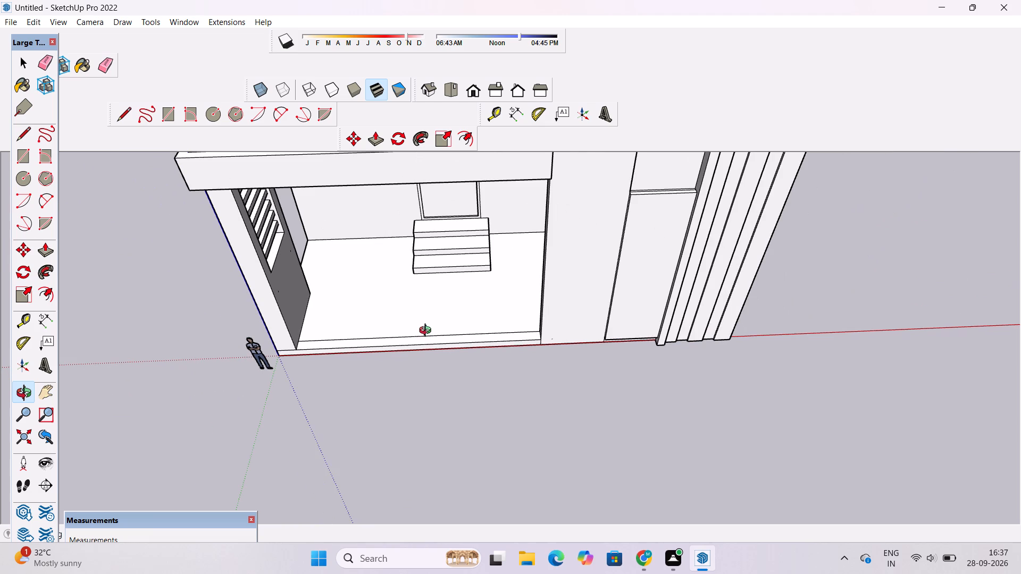
{"action": "scroll", "coordinate": [428, 331], "scroll_direction": "down", "scroll_amount": 3}
{"action": "scroll", "coordinate": [456, 363], "scroll_direction": "up", "scroll_amount": 4}
{"action": "left_click_drag", "start_coordinate": [476, 359], "coordinate": [510, 356]}
{"action": "left_click_drag", "start_coordinate": [518, 351], "coordinate": [521, 381], "text": "shift"}
{"action": "scroll", "coordinate": [529, 372], "scroll_direction": "up", "scroll_amount": 4}
{"action": "left_click_drag", "start_coordinate": [529, 354], "coordinate": [538, 366]}
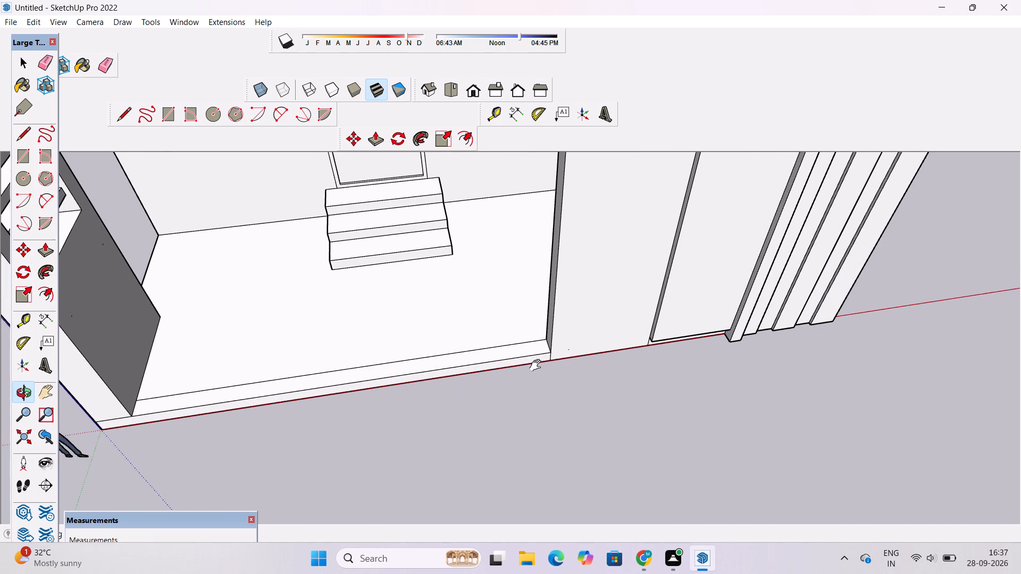
{"action": "left_click_drag", "start_coordinate": [538, 366], "coordinate": [538, 366]}
{"action": "scroll", "coordinate": [538, 366], "scroll_direction": "up", "scroll_amount": 1}
{"action": "left_click_drag", "start_coordinate": [538, 365], "coordinate": [541, 372], "text": "shift"}
{"action": "left_click_drag", "start_coordinate": [531, 375], "coordinate": [515, 376]}
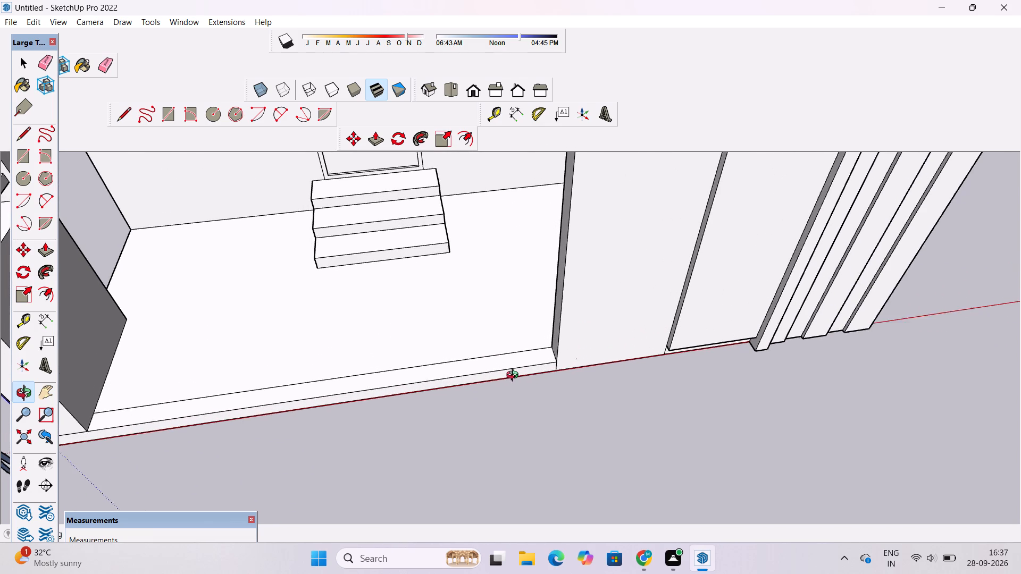
{"action": "left_click_drag", "start_coordinate": [515, 376], "coordinate": [514, 376]}
{"action": "left_click_drag", "start_coordinate": [510, 374], "coordinate": [532, 399], "text": "shift"}
{"action": "left_click_drag", "start_coordinate": [532, 399], "coordinate": [581, 389]}
{"action": "left_click_drag", "start_coordinate": [582, 389], "coordinate": [643, 424], "text": "shift"}
{"action": "scroll", "coordinate": [635, 416], "scroll_direction": "down", "scroll_amount": 5}
{"action": "left_click_drag", "start_coordinate": [623, 408], "coordinate": [660, 393]}
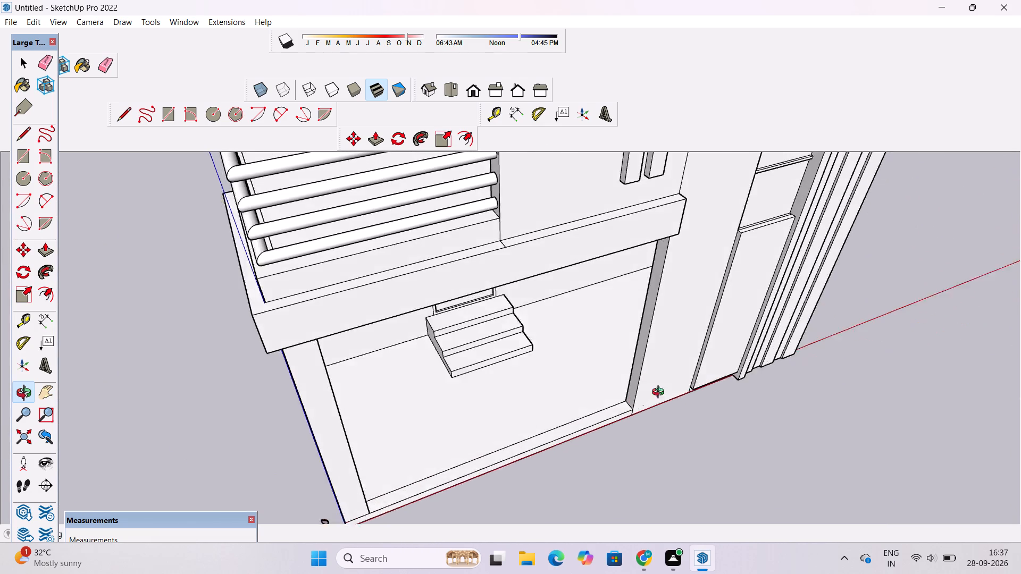
{"action": "left_click_drag", "start_coordinate": [660, 393], "coordinate": [683, 376]}
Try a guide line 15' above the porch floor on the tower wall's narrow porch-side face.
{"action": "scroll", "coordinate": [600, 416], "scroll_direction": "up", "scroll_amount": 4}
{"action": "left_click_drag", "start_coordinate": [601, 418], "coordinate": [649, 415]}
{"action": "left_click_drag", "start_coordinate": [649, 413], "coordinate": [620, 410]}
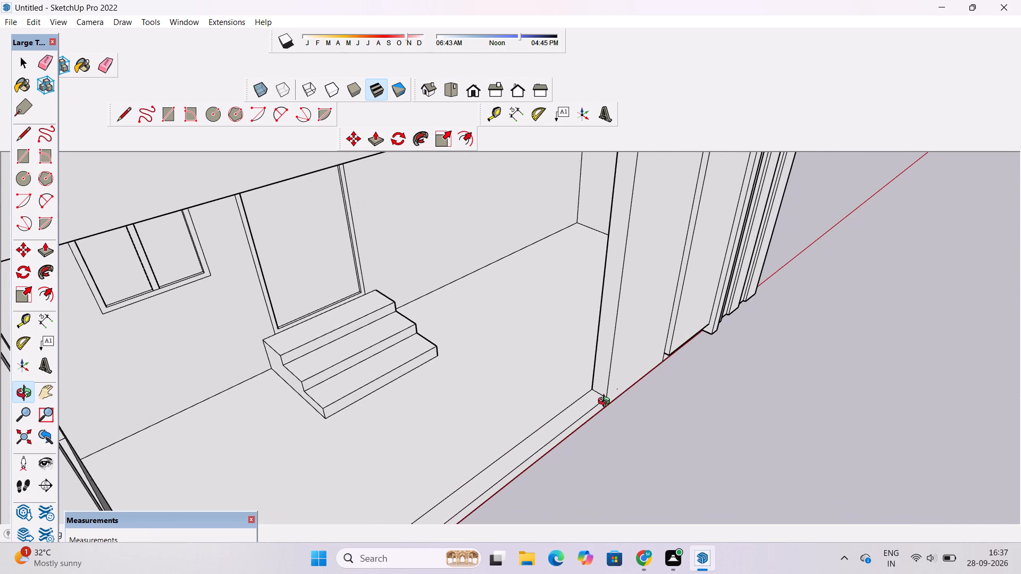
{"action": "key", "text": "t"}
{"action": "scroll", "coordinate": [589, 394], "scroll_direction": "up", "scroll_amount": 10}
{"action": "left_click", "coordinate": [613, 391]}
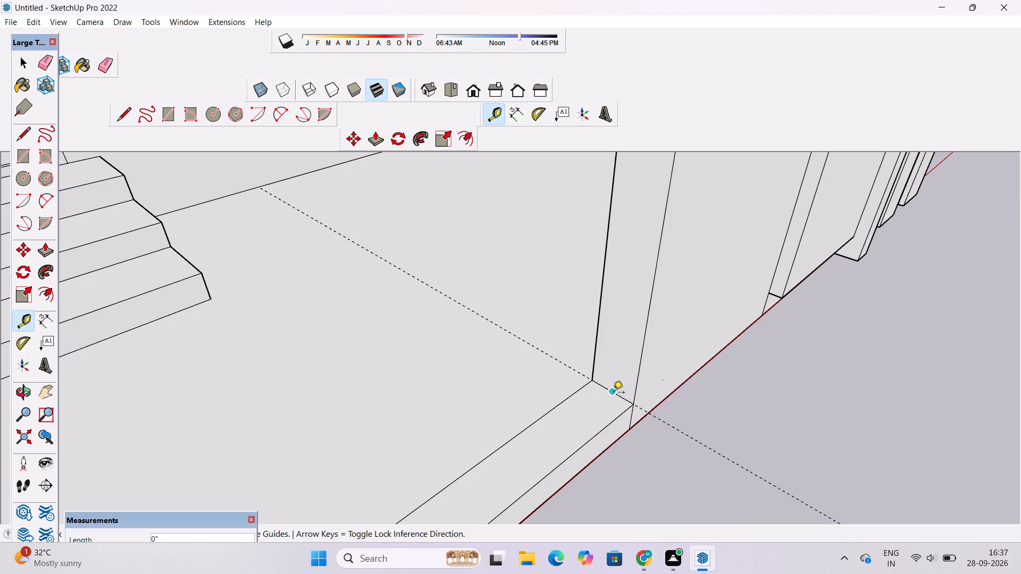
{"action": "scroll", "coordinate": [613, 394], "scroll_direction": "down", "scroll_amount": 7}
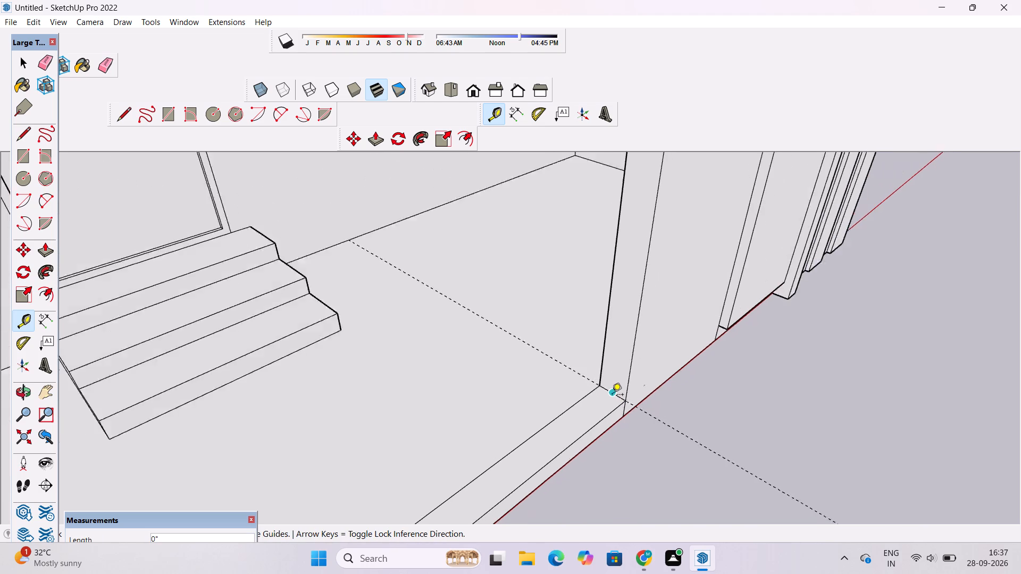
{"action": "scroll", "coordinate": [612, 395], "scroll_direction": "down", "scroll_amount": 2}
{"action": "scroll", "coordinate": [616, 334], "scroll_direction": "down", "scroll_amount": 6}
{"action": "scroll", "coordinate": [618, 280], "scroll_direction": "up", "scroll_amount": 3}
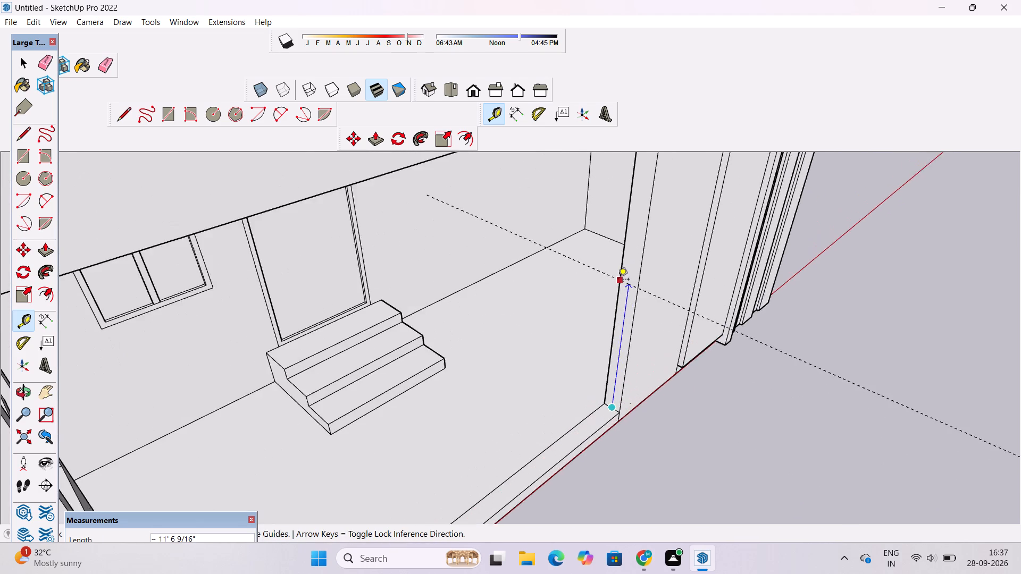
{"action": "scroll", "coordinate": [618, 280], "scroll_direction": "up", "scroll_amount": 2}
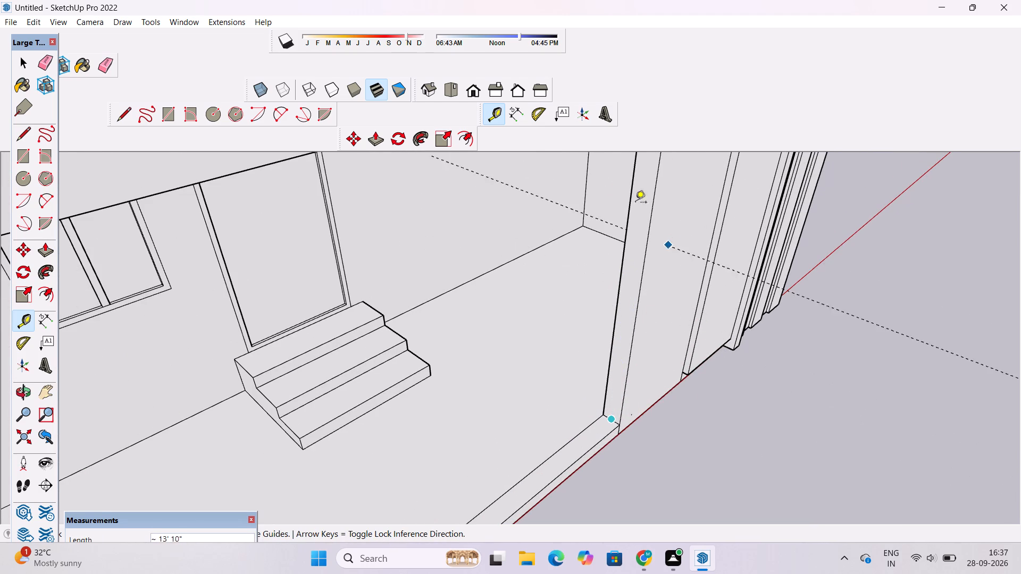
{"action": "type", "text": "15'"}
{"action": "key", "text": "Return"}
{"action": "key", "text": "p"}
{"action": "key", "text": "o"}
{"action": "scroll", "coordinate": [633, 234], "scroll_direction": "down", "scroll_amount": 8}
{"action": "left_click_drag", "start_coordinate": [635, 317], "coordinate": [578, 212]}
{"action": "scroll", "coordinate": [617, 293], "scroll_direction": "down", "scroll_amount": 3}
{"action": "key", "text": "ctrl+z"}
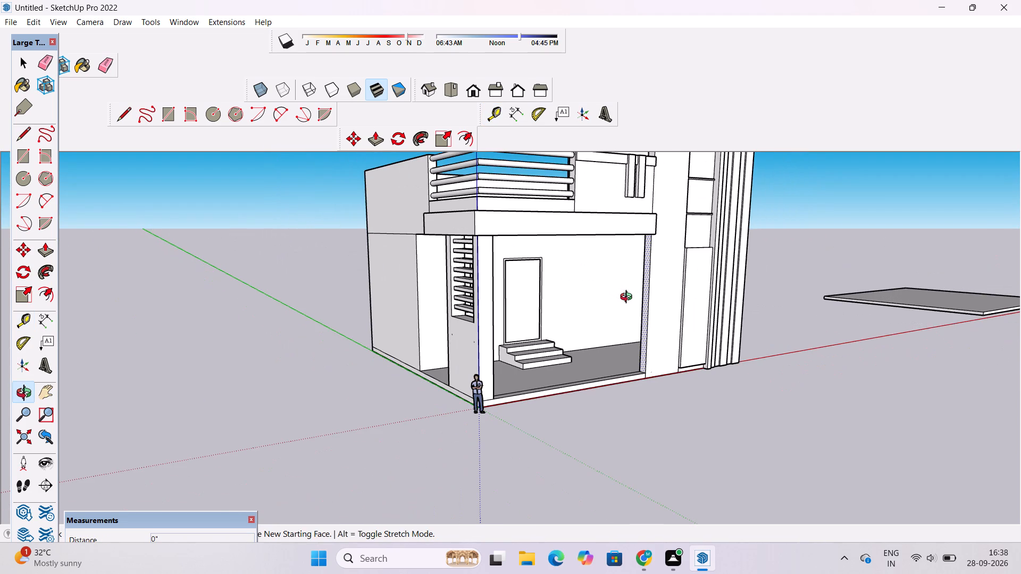
Place a guide line 10' above the bottom edge of the tower wall's narrow porch-side face.
{"action": "scroll", "coordinate": [626, 296], "scroll_direction": "up", "scroll_amount": 4}
{"action": "left_click_drag", "start_coordinate": [630, 308], "coordinate": [641, 337]}
{"action": "left_click_drag", "start_coordinate": [645, 368], "coordinate": [677, 440]}
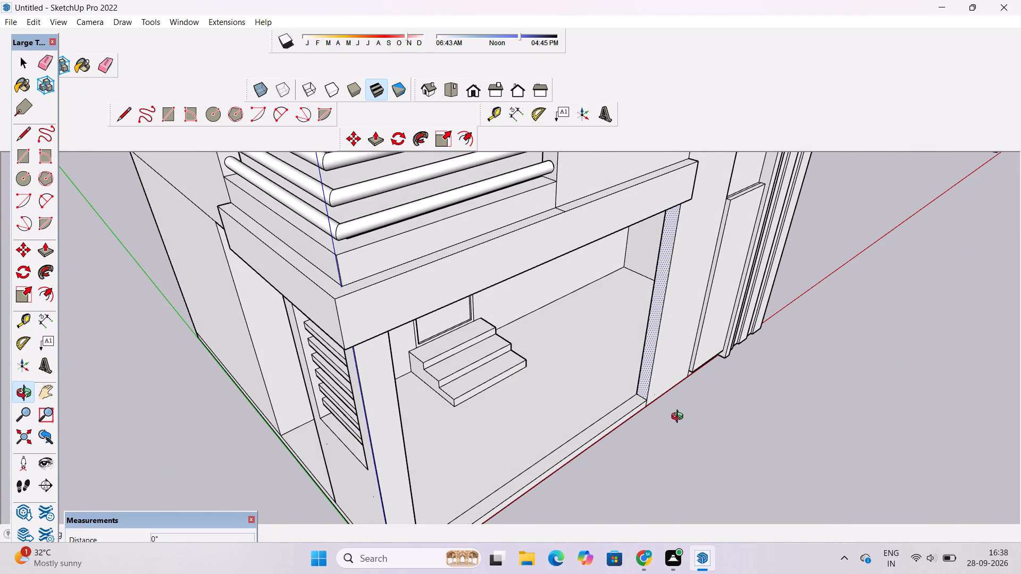
{"action": "scroll", "coordinate": [677, 415], "scroll_direction": "up", "scroll_amount": 1}
{"action": "key", "text": "t"}
{"action": "scroll", "coordinate": [656, 394], "scroll_direction": "up", "scroll_amount": 8}
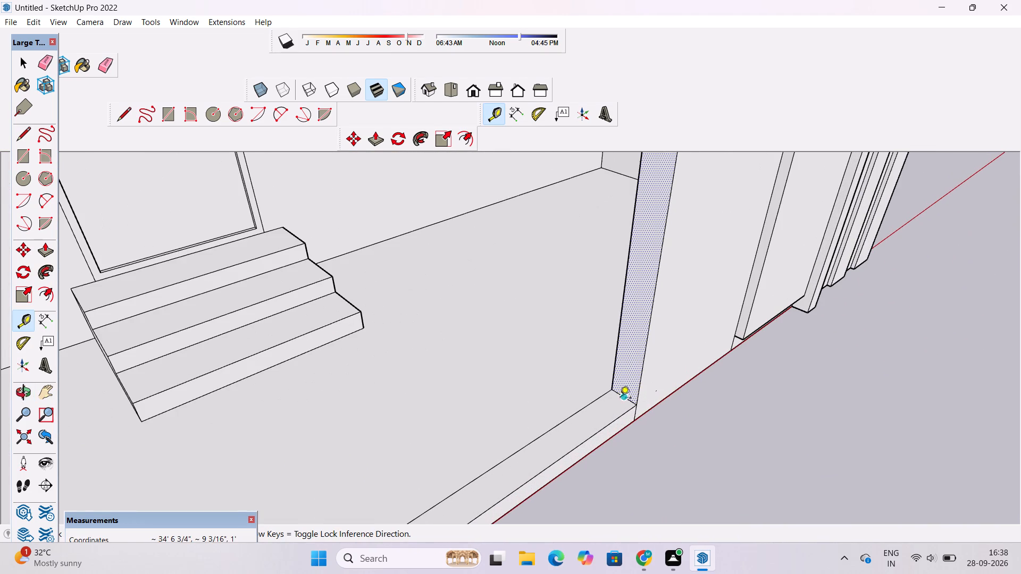
{"action": "left_click", "coordinate": [622, 399]}
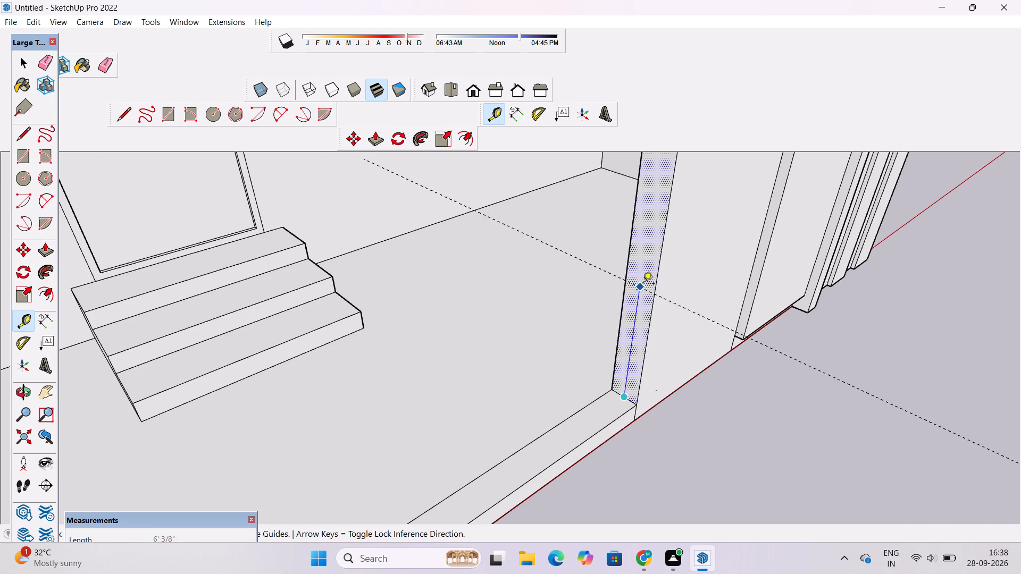
{"action": "type", "text": "10'"}
{"action": "key", "text": "Return"}
Draw a 1' 6" line along the guide across the tower wall's narrow porch-side face, from edge to edge.
{"action": "key", "text": "o"}
{"action": "scroll", "coordinate": [637, 293], "scroll_direction": "down", "scroll_amount": 7}
{"action": "left_click_drag", "start_coordinate": [635, 341], "coordinate": [584, 253]}
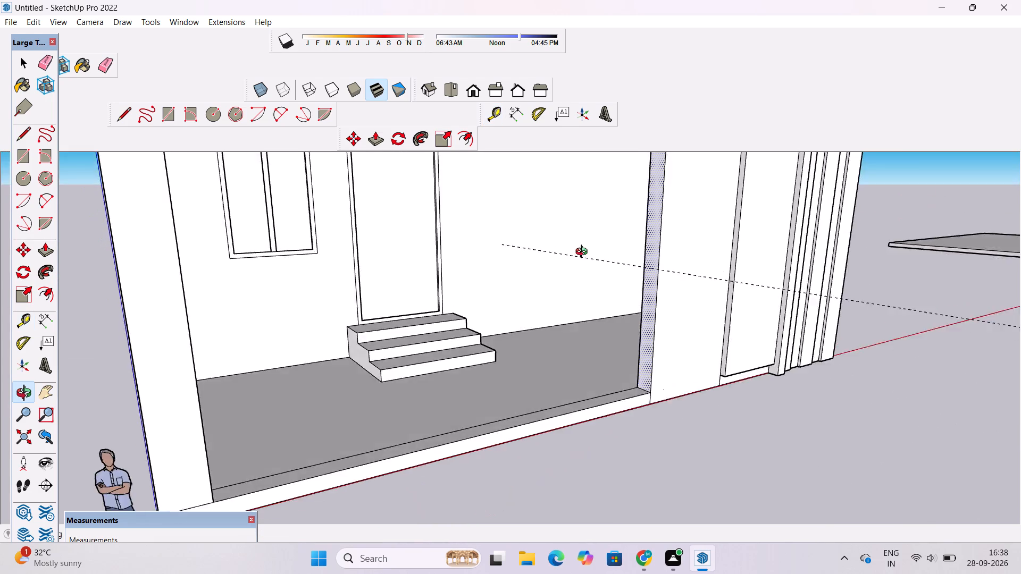
{"action": "left_click_drag", "start_coordinate": [584, 253], "coordinate": [557, 253]}
{"action": "scroll", "coordinate": [553, 267], "scroll_direction": "down", "scroll_amount": 5}
{"action": "left_click_drag", "start_coordinate": [624, 292], "coordinate": [611, 297]}
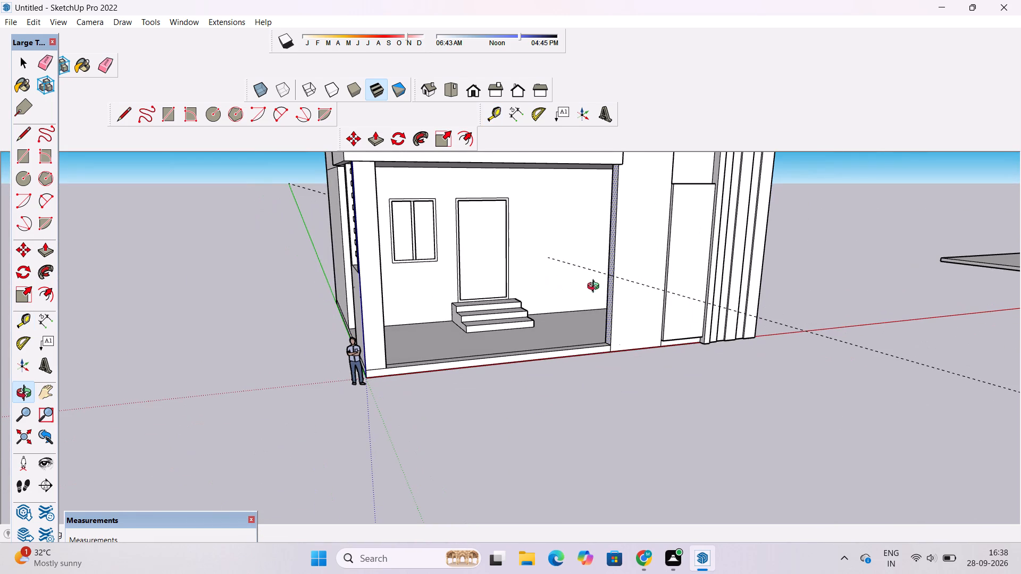
{"action": "left_click_drag", "start_coordinate": [585, 263], "coordinate": [574, 289], "text": "shift"}
{"action": "left_click_drag", "start_coordinate": [588, 317], "coordinate": [628, 356]}
{"action": "scroll", "coordinate": [607, 328], "scroll_direction": "up", "scroll_amount": 9}
{"action": "left_click_drag", "start_coordinate": [591, 312], "coordinate": [628, 305]}
{"action": "scroll", "coordinate": [632, 280], "scroll_direction": "up", "scroll_amount": 4}
{"action": "left_click_drag", "start_coordinate": [632, 278], "coordinate": [564, 289], "text": "shift"}
{"action": "left_click_drag", "start_coordinate": [512, 312], "coordinate": [591, 304]}
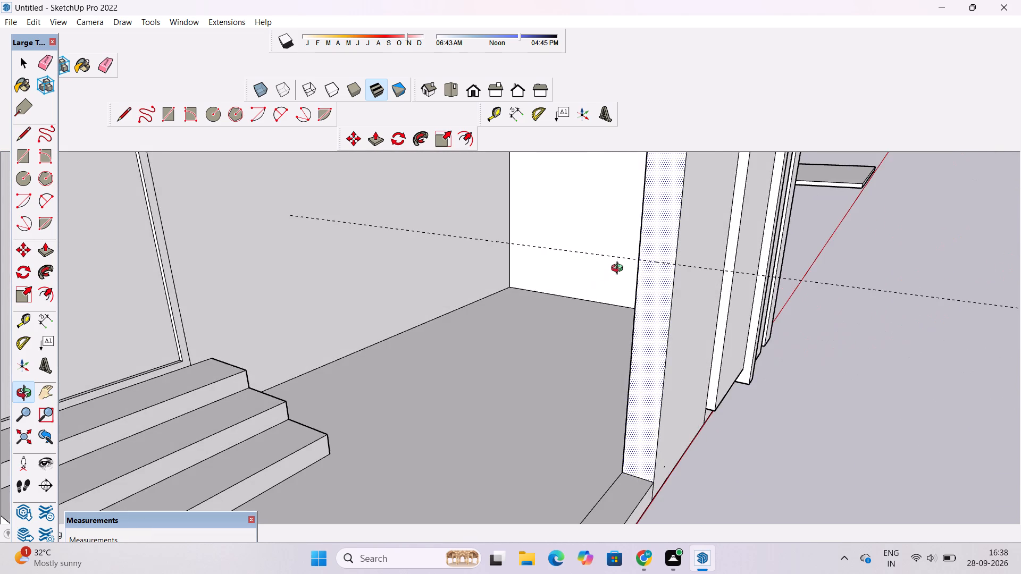
{"action": "left_click_drag", "start_coordinate": [633, 263], "coordinate": [519, 286], "text": "shift"}
{"action": "key", "text": "l"}
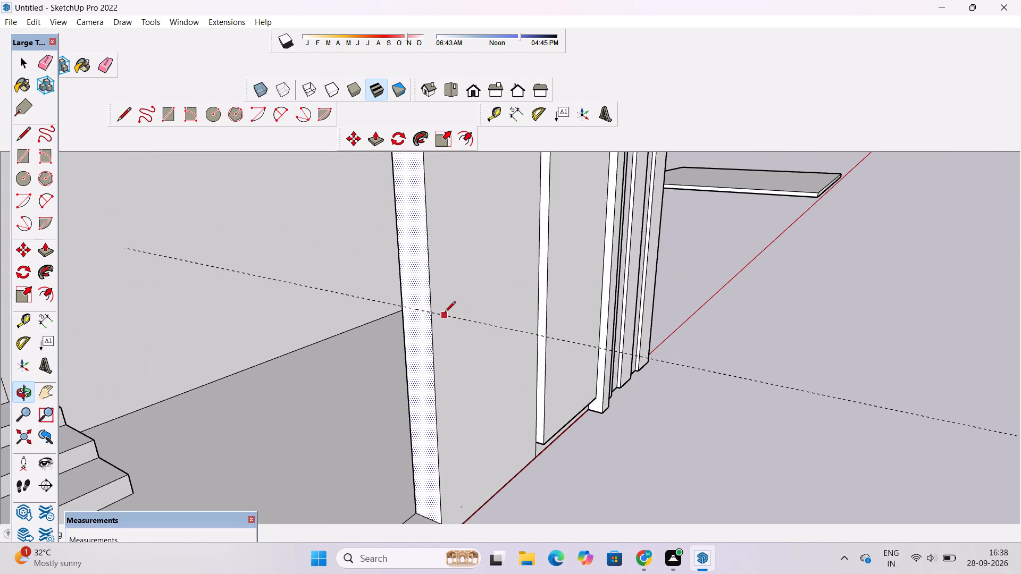
{"action": "scroll", "coordinate": [438, 307], "scroll_direction": "up", "scroll_amount": 5}
{"action": "left_click", "coordinate": [424, 318]}
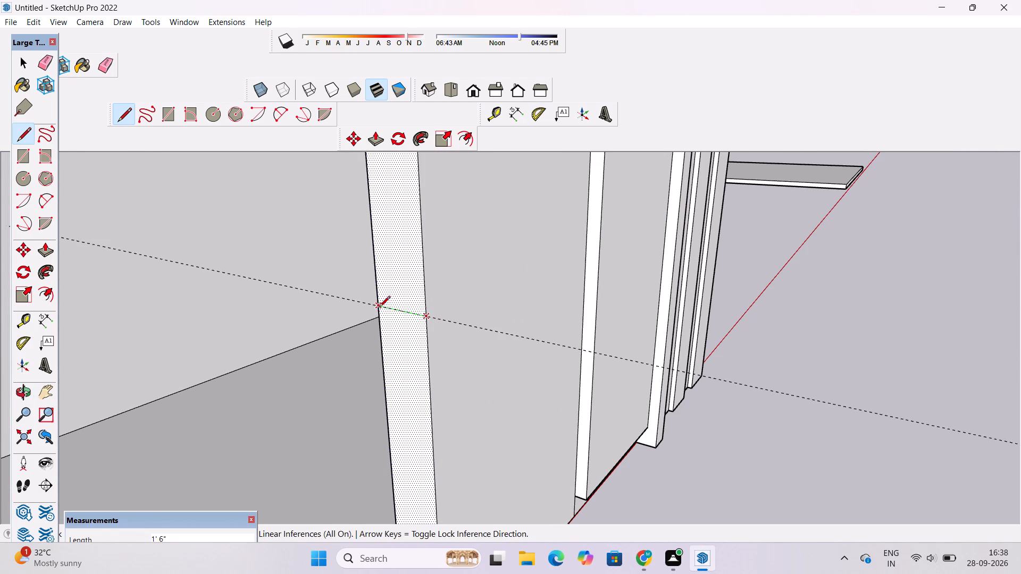
{"action": "left_click", "coordinate": [379, 308]}
Erase the guide line crossing the tower wall's porch-side face.
{"action": "key", "text": "space"}
{"action": "key", "text": "e"}
{"action": "left_click_drag", "start_coordinate": [810, 386], "coordinate": [809, 398]}
Examine the porch front with its door, window, steps and the divided tower wall face.
{"action": "key", "text": "o"}
{"action": "scroll", "coordinate": [792, 402], "scroll_direction": "down", "scroll_amount": 7}
{"action": "left_click_drag", "start_coordinate": [811, 394], "coordinate": [579, 378]}
{"action": "scroll", "coordinate": [569, 374], "scroll_direction": "down", "scroll_amount": 6}
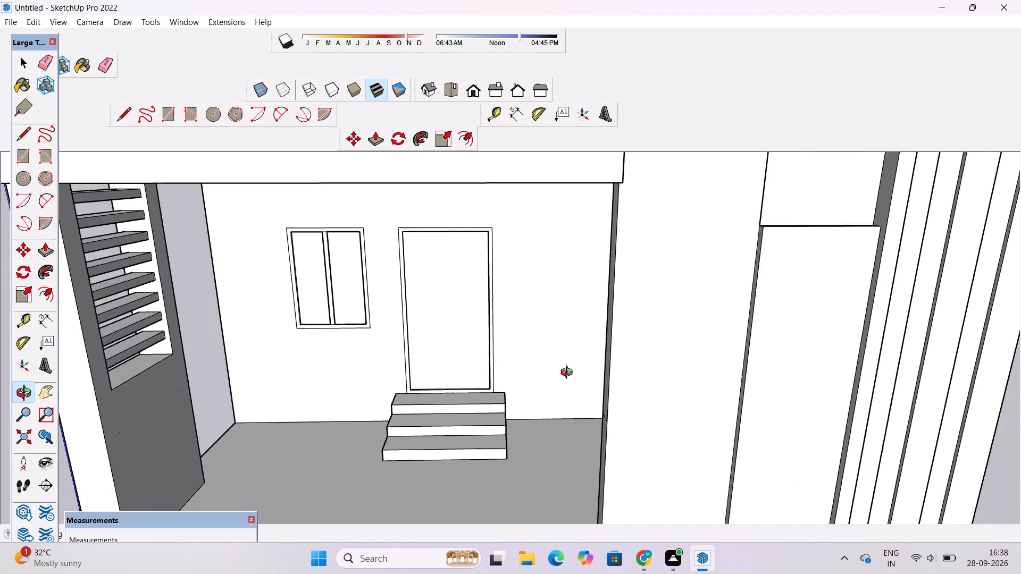
{"action": "scroll", "coordinate": [569, 374], "scroll_direction": "down", "scroll_amount": 2}
{"action": "left_click_drag", "start_coordinate": [558, 392], "coordinate": [613, 350], "text": "shift"}
{"action": "scroll", "coordinate": [616, 349], "scroll_direction": "up", "scroll_amount": 4}
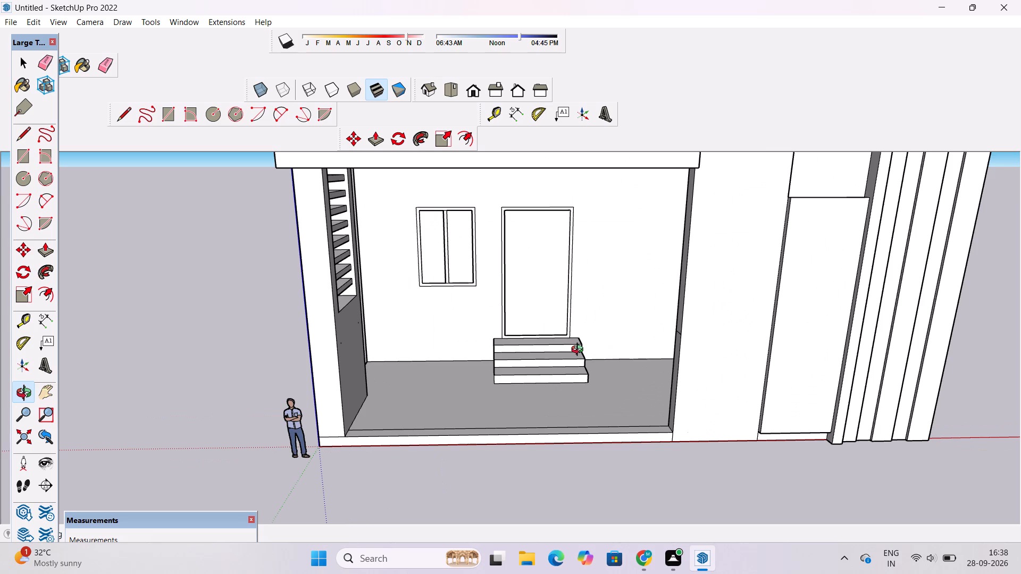
{"action": "scroll", "coordinate": [580, 351], "scroll_direction": "down", "scroll_amount": 4}
{"action": "left_click_drag", "start_coordinate": [592, 394], "coordinate": [493, 394]}
{"action": "scroll", "coordinate": [472, 389], "scroll_direction": "up", "scroll_amount": 2}
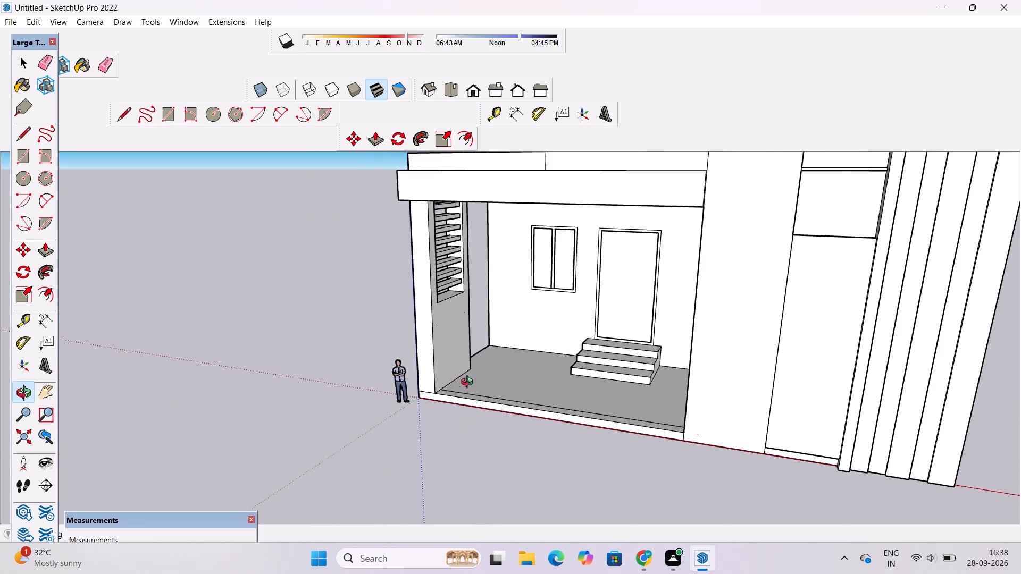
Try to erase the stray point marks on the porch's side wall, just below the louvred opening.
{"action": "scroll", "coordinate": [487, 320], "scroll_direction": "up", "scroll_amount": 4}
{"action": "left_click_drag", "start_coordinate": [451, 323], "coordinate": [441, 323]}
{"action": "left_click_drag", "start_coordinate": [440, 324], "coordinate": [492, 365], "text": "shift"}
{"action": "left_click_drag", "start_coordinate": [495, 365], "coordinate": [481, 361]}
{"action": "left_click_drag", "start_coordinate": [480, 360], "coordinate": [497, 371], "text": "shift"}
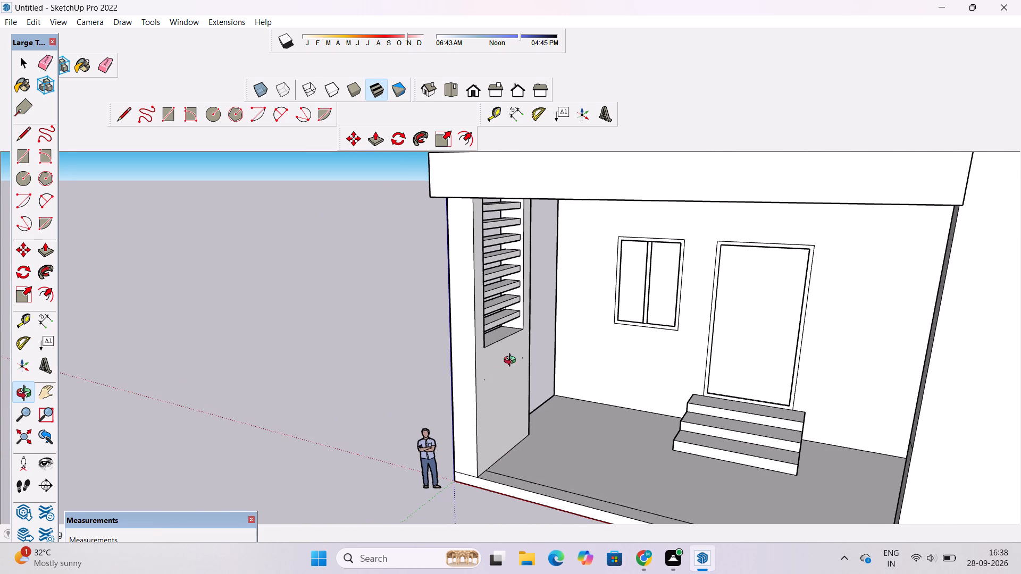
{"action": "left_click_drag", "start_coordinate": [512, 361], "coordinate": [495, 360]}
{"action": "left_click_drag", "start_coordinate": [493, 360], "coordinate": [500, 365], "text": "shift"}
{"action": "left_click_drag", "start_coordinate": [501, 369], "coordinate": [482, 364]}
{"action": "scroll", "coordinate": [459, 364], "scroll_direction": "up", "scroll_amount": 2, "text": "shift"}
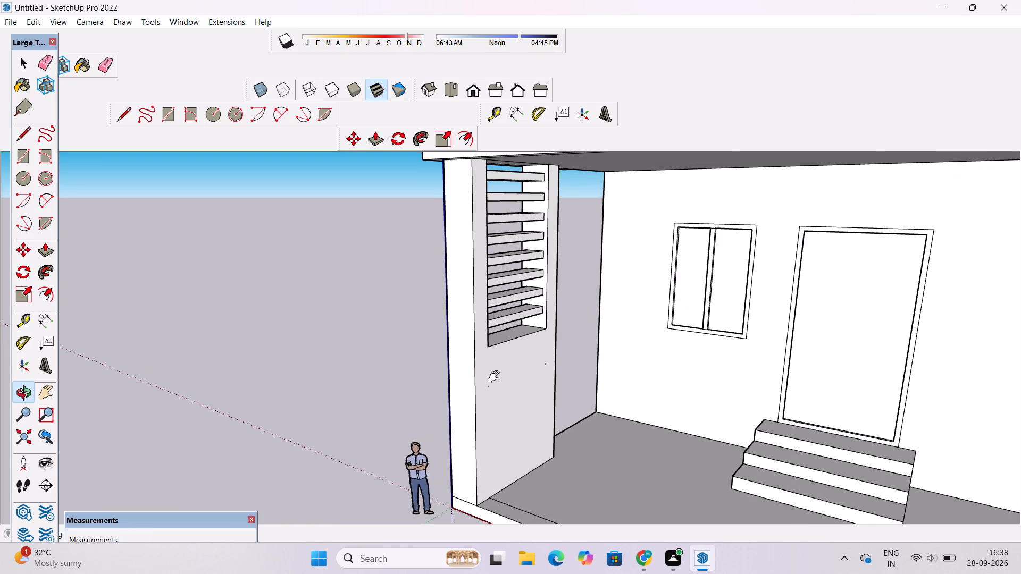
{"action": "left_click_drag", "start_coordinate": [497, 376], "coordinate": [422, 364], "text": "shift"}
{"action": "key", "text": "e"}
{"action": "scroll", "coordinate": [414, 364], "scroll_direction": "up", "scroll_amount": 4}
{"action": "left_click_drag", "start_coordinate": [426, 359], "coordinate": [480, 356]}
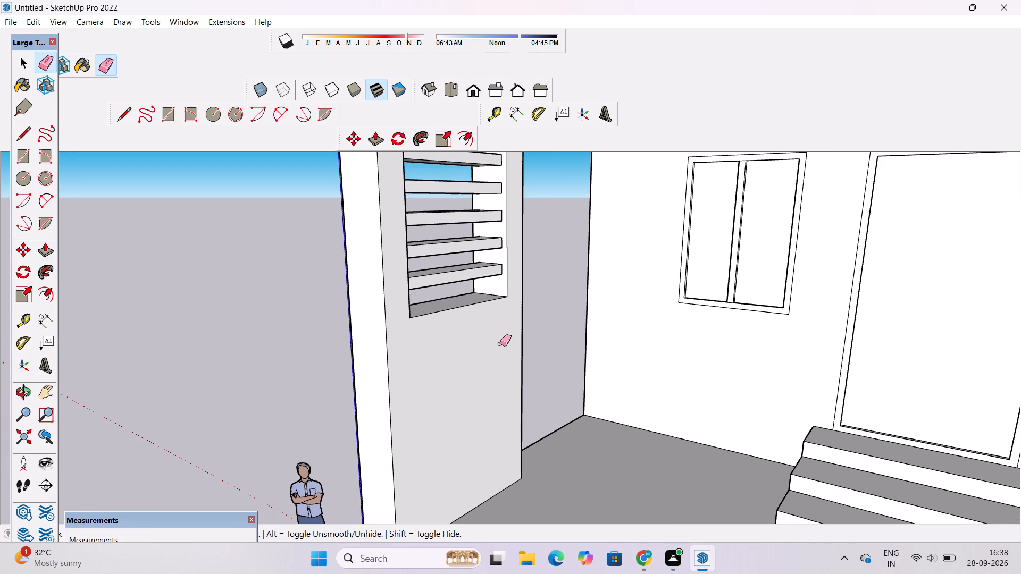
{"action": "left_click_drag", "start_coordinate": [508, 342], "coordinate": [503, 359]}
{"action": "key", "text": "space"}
Examine the porch's louvred side wall, door, window and entrance steps from the front and side.
{"action": "scroll", "coordinate": [483, 341], "scroll_direction": "down", "scroll_amount": 1}
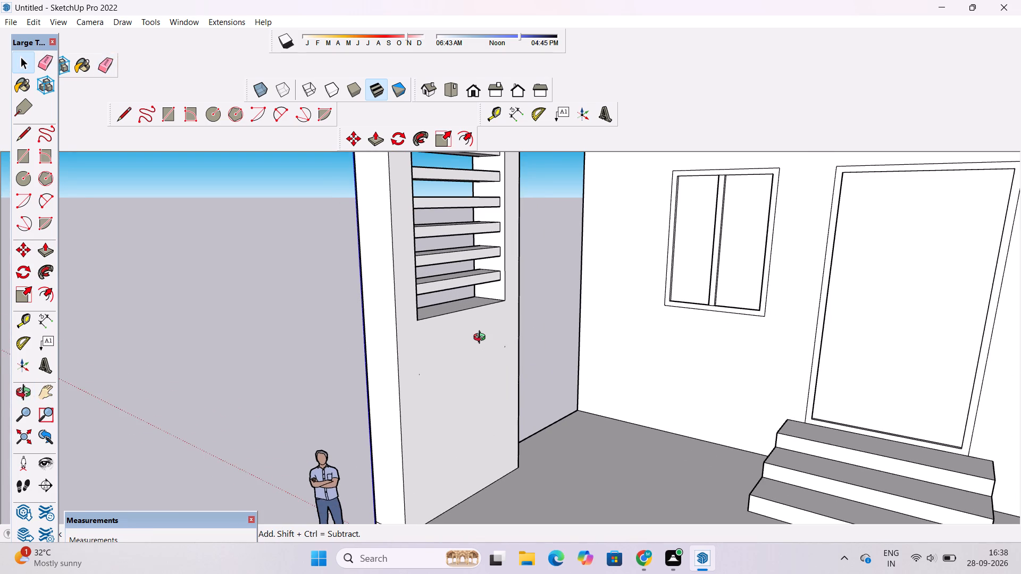
{"action": "key", "text": "o"}
{"action": "scroll", "coordinate": [482, 338], "scroll_direction": "down", "scroll_amount": 6}
{"action": "left_click_drag", "start_coordinate": [451, 332], "coordinate": [484, 361]}
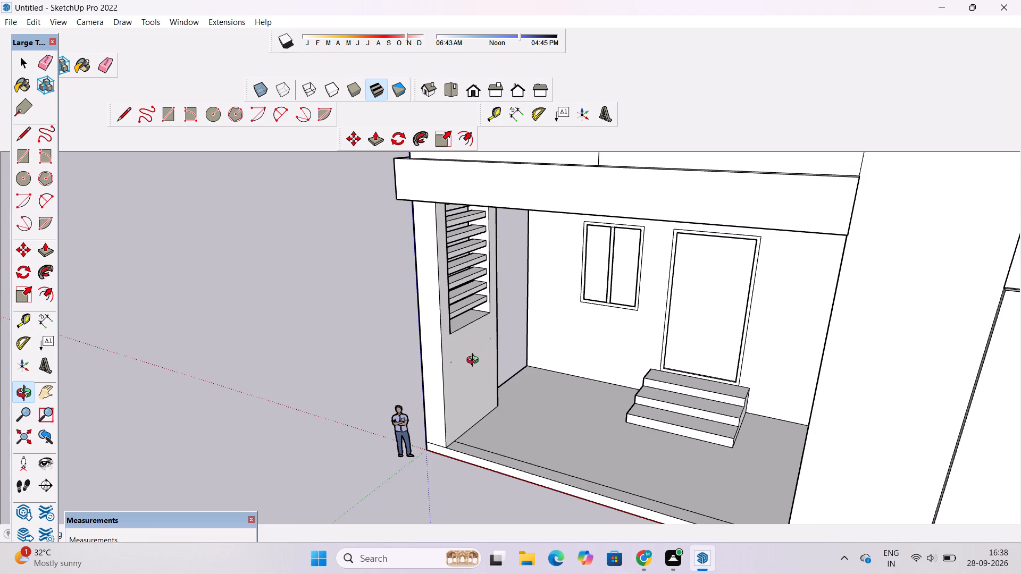
{"action": "left_click_drag", "start_coordinate": [475, 361], "coordinate": [487, 330], "text": "shift"}
{"action": "left_click_drag", "start_coordinate": [430, 357], "coordinate": [531, 357]}
{"action": "left_click_drag", "start_coordinate": [526, 353], "coordinate": [472, 381], "text": "shift"}
{"action": "left_click_drag", "start_coordinate": [443, 387], "coordinate": [451, 389]}
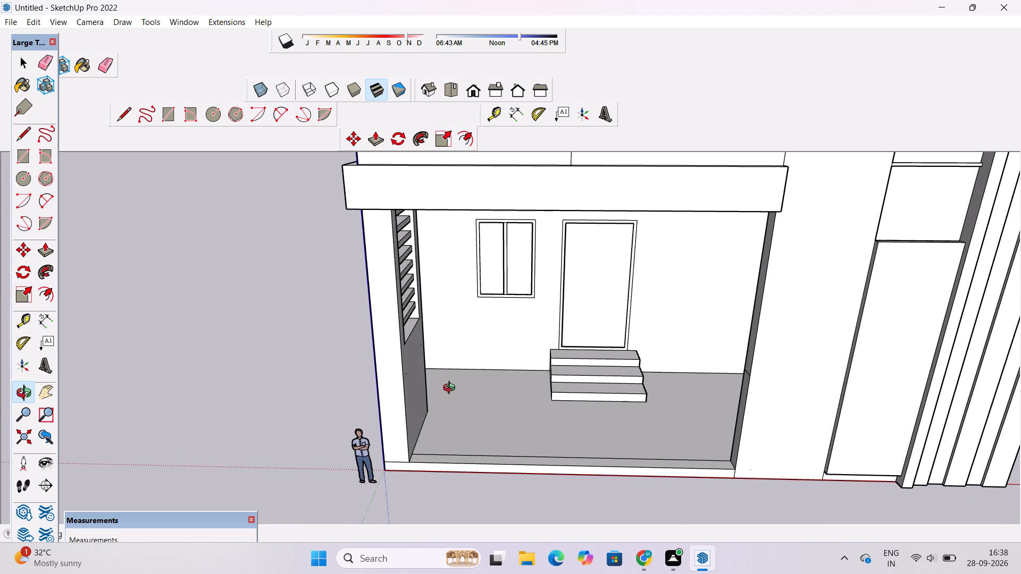
{"action": "left_click_drag", "start_coordinate": [453, 389], "coordinate": [439, 396], "text": "shift"}
{"action": "left_click_drag", "start_coordinate": [432, 403], "coordinate": [465, 401]}
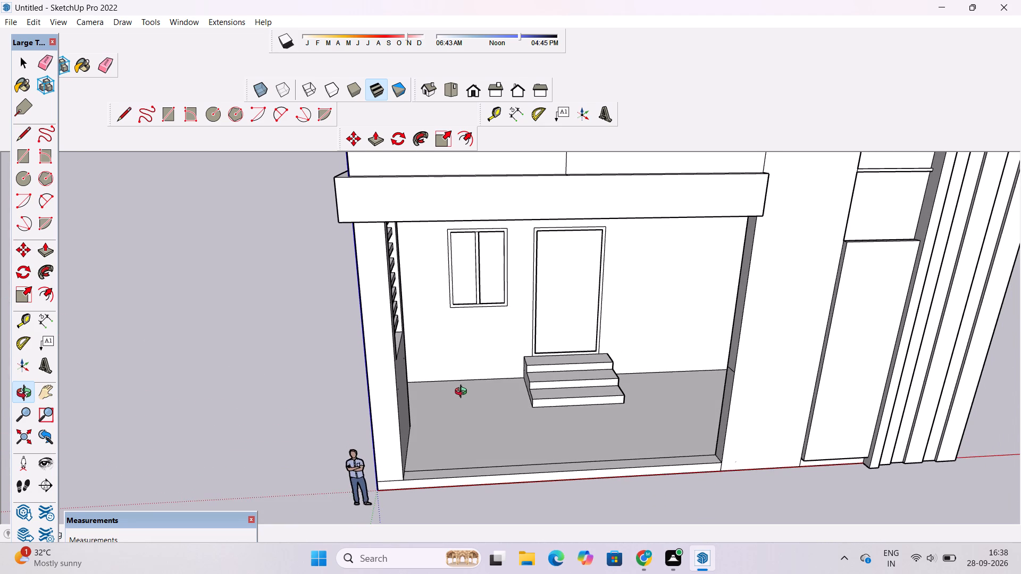
{"action": "left_click_drag", "start_coordinate": [463, 393], "coordinate": [451, 399], "text": "shift"}
{"action": "left_click_drag", "start_coordinate": [441, 400], "coordinate": [455, 404]}
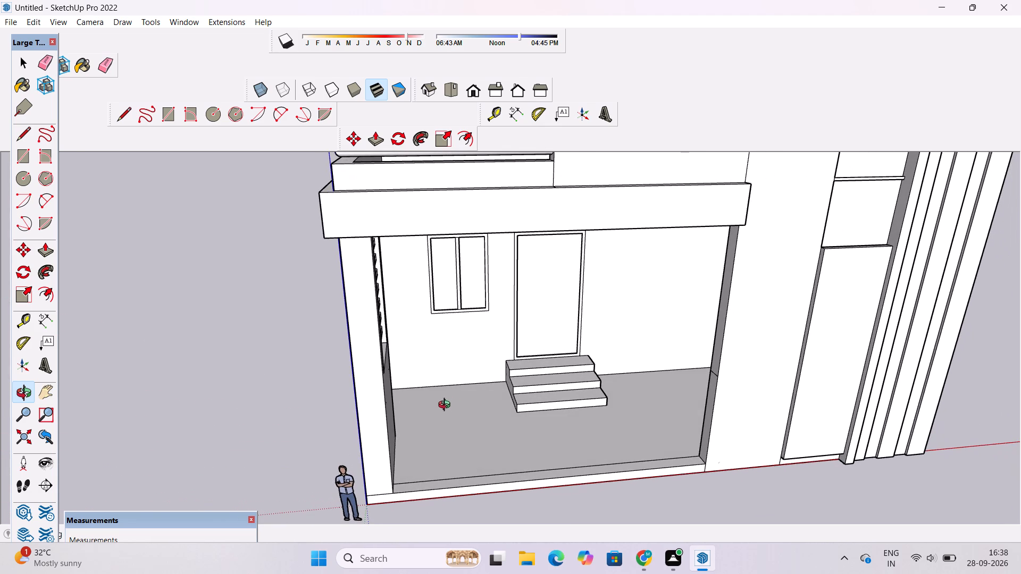
{"action": "left_click_drag", "start_coordinate": [447, 409], "coordinate": [465, 411]}
{"action": "left_click", "coordinate": [465, 409], "text": "shift"}
{"action": "scroll", "coordinate": [464, 408], "scroll_direction": "up", "scroll_amount": 1}
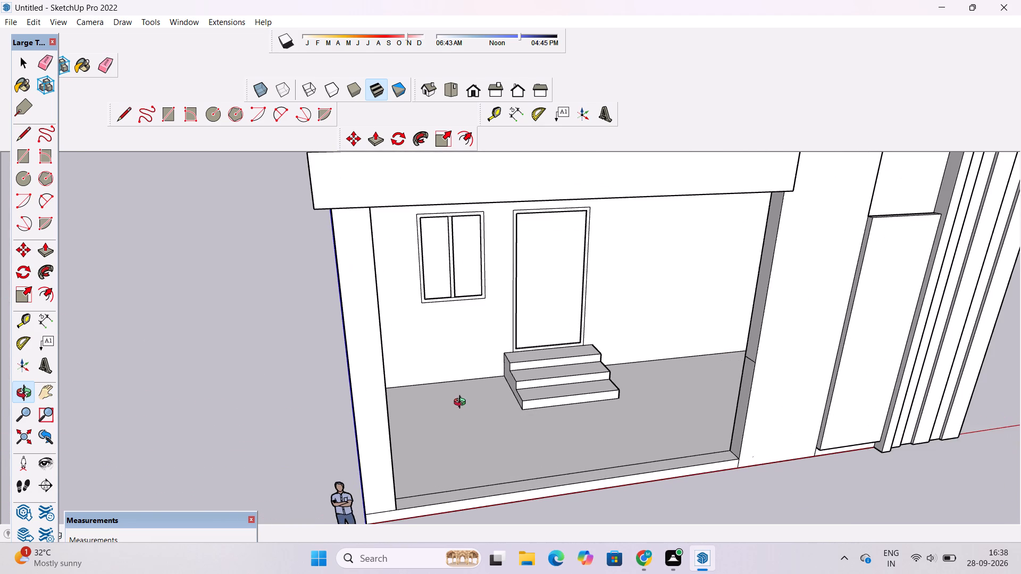
{"action": "left_click_drag", "start_coordinate": [462, 403], "coordinate": [452, 407], "text": "shift"}
{"action": "scroll", "coordinate": [453, 404], "scroll_direction": "down", "scroll_amount": 3}
{"action": "left_click_drag", "start_coordinate": [487, 392], "coordinate": [434, 391], "text": "shift"}
{"action": "left_click_drag", "start_coordinate": [434, 395], "coordinate": [428, 395]}
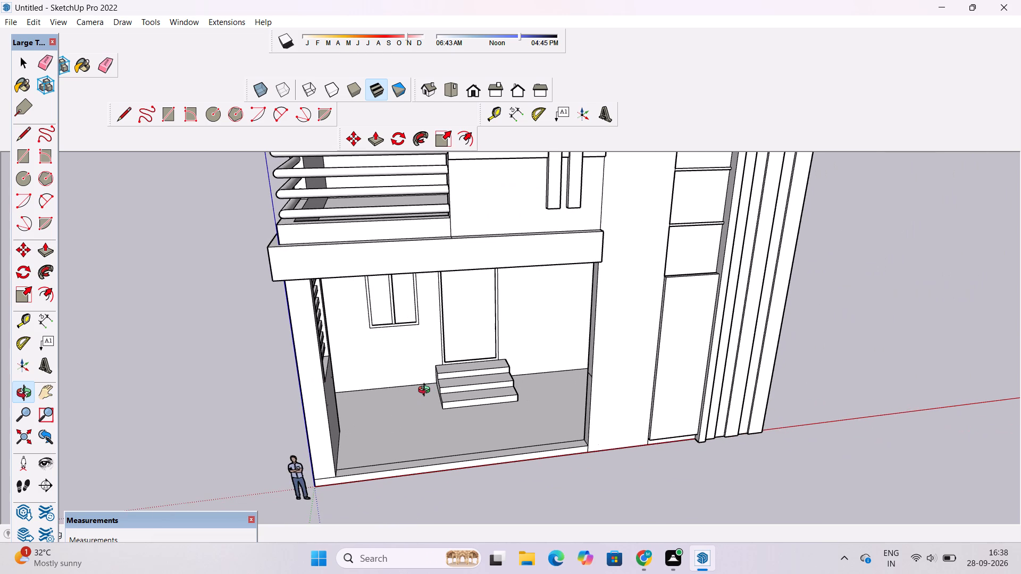
Examine the porch together with the first-floor balcony, its railing and the slab band above the porch opening.
{"action": "scroll", "coordinate": [429, 392], "scroll_direction": "down", "scroll_amount": 1}
{"action": "scroll", "coordinate": [429, 392], "scroll_direction": "up", "scroll_amount": 1}
{"action": "left_click_drag", "start_coordinate": [454, 394], "coordinate": [434, 399], "text": "shift"}
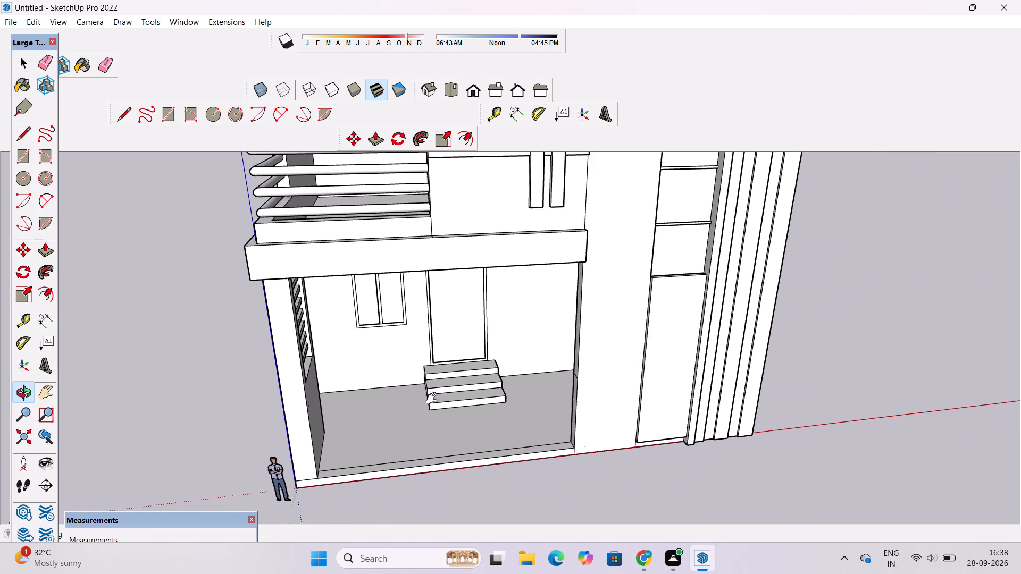
{"action": "left_click_drag", "start_coordinate": [434, 399], "coordinate": [425, 404], "text": "shift"}
{"action": "left_click_drag", "start_coordinate": [422, 417], "coordinate": [408, 405]}
{"action": "scroll", "coordinate": [406, 402], "scroll_direction": "up", "scroll_amount": 1}
{"action": "left_click_drag", "start_coordinate": [404, 402], "coordinate": [395, 379], "text": "shift"}
{"action": "left_click_drag", "start_coordinate": [394, 373], "coordinate": [409, 417], "text": "shift"}
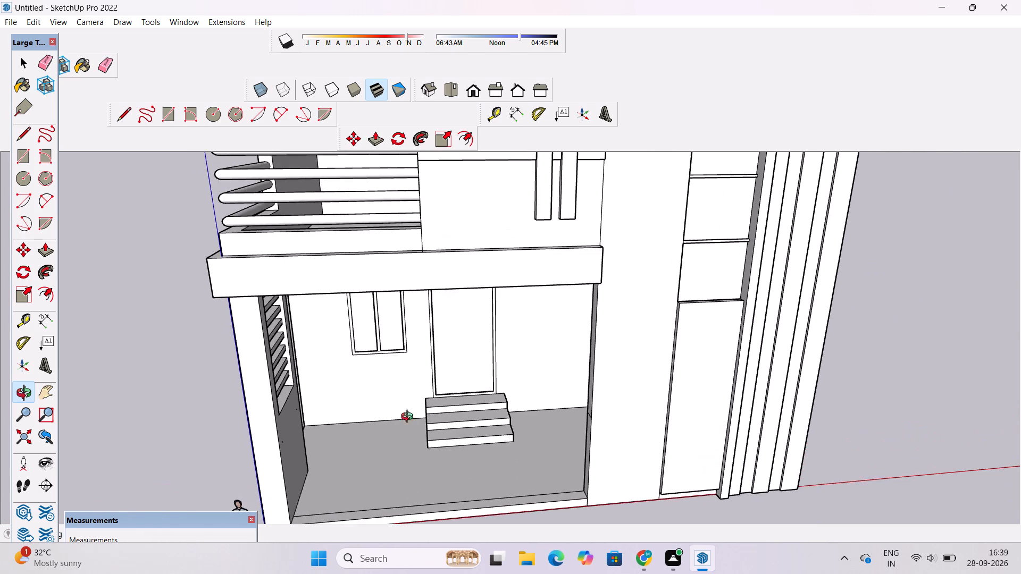
{"action": "scroll", "coordinate": [387, 428], "scroll_direction": "up", "scroll_amount": 3}
{"action": "left_click_drag", "start_coordinate": [384, 428], "coordinate": [356, 406]}
{"action": "scroll", "coordinate": [355, 402], "scroll_direction": "down", "scroll_amount": 5}
{"action": "left_click_drag", "start_coordinate": [330, 419], "coordinate": [472, 438]}
{"action": "left_click_drag", "start_coordinate": [466, 449], "coordinate": [495, 442]}
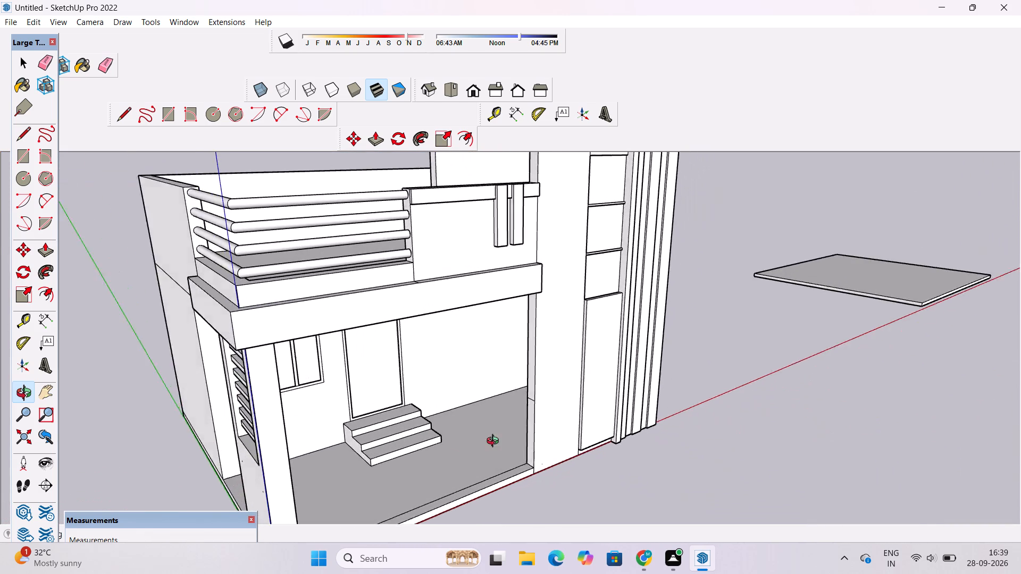
{"action": "left_click_drag", "start_coordinate": [495, 442], "coordinate": [500, 442]}
{"action": "left_click_drag", "start_coordinate": [500, 442], "coordinate": [364, 452]}
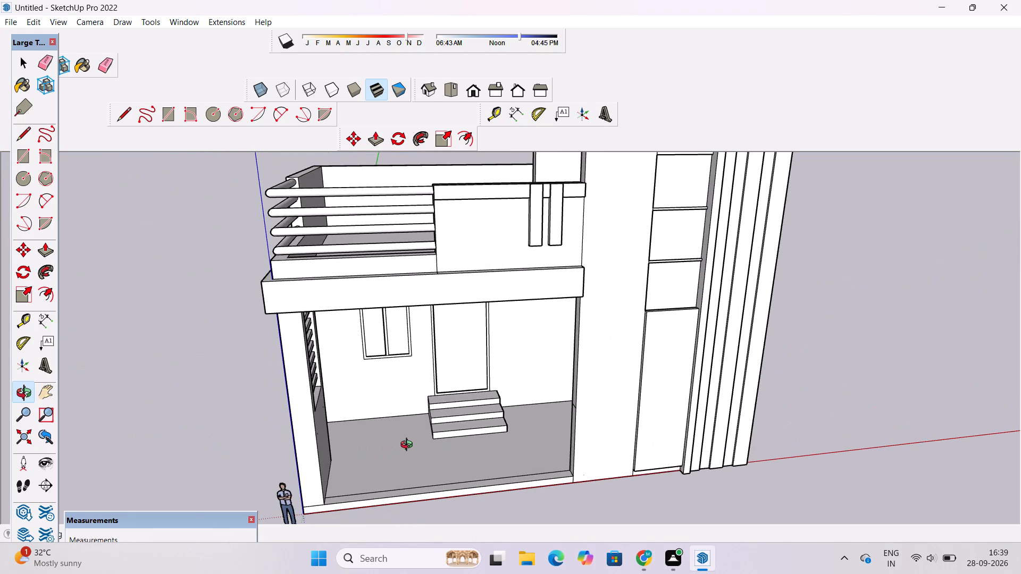
{"action": "left_click_drag", "start_coordinate": [422, 452], "coordinate": [390, 463]}
{"action": "left_click_drag", "start_coordinate": [426, 466], "coordinate": [481, 392], "text": "shift"}
Inspect the tower wall's divided porch-side face and the porch floor's front edge where they meet.
{"action": "scroll", "coordinate": [469, 408], "scroll_direction": "up", "scroll_amount": 3}
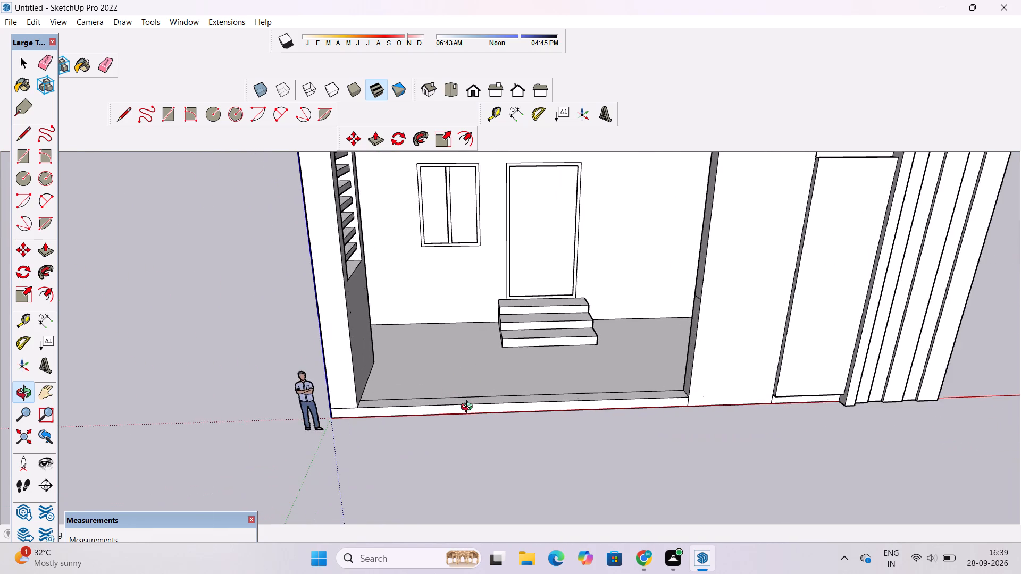
{"action": "left_click_drag", "start_coordinate": [437, 413], "coordinate": [527, 410]}
{"action": "left_click_drag", "start_coordinate": [583, 362], "coordinate": [512, 406], "text": "shift"}
{"action": "scroll", "coordinate": [597, 381], "scroll_direction": "up", "scroll_amount": 3}
{"action": "left_click_drag", "start_coordinate": [588, 382], "coordinate": [654, 344]}
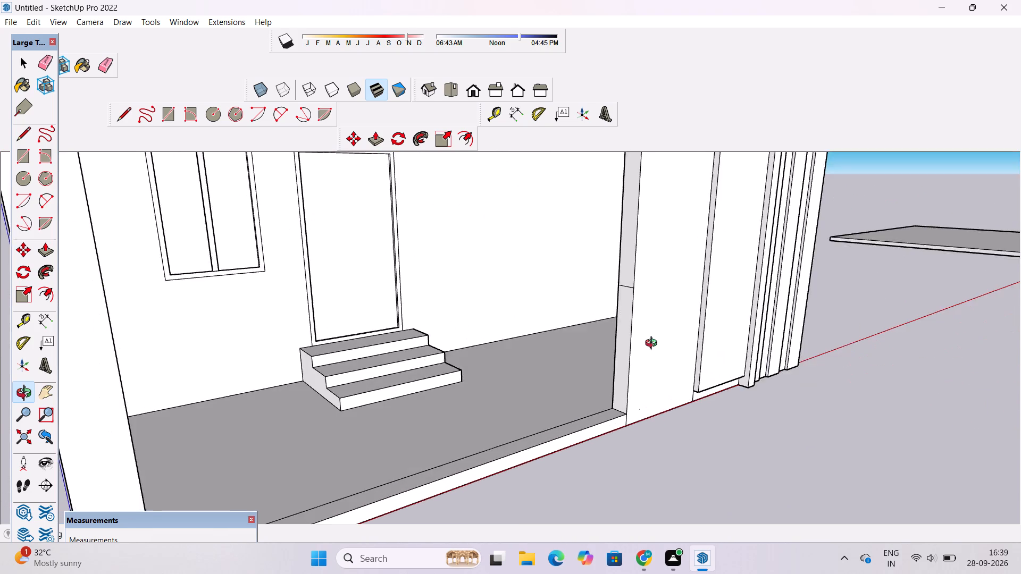
{"action": "left_click_drag", "start_coordinate": [654, 344], "coordinate": [651, 347]}
{"action": "scroll", "coordinate": [637, 327], "scroll_direction": "up", "scroll_amount": 4, "text": "shift"}
{"action": "left_click_drag", "start_coordinate": [634, 326], "coordinate": [575, 360], "text": "shift"}
{"action": "scroll", "coordinate": [564, 333], "scroll_direction": "up", "scroll_amount": 1}
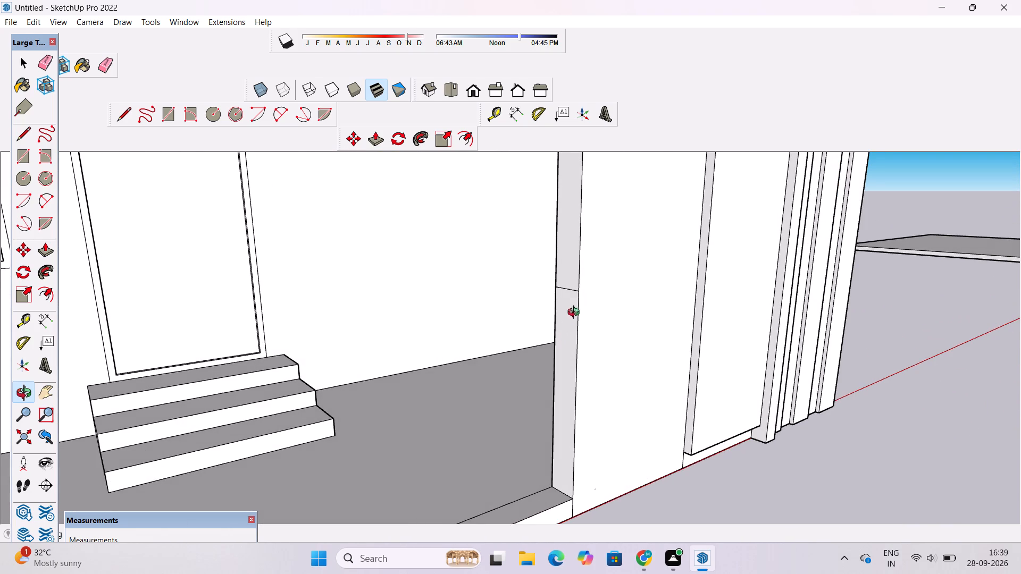
{"action": "left_click_drag", "start_coordinate": [574, 322], "coordinate": [514, 348]}
{"action": "left_click_drag", "start_coordinate": [508, 357], "coordinate": [541, 271], "text": "shift"}
{"action": "left_click_drag", "start_coordinate": [530, 299], "coordinate": [530, 305]}
{"action": "left_click_drag", "start_coordinate": [517, 323], "coordinate": [549, 315], "text": "shift"}
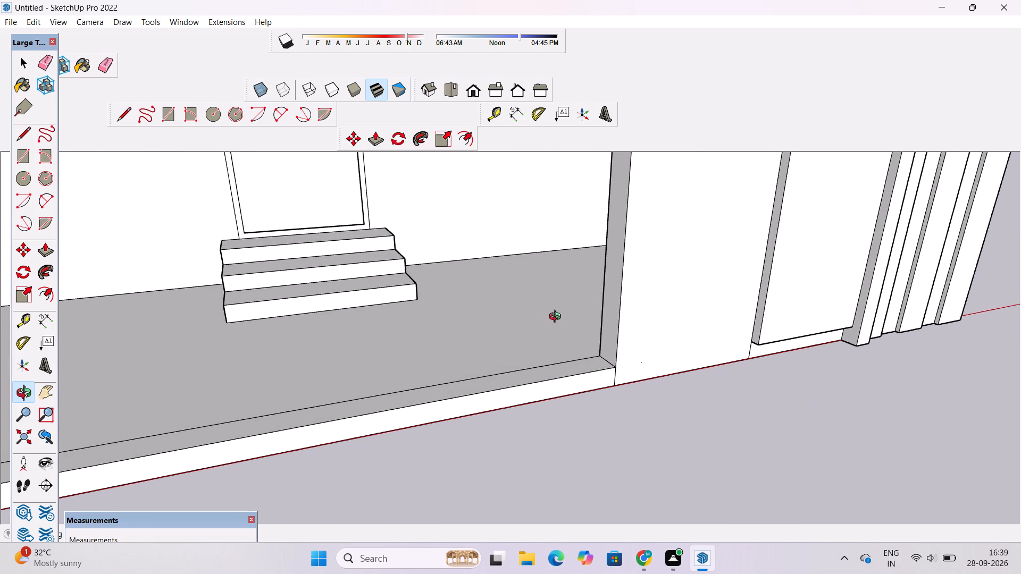
{"action": "left_click_drag", "start_coordinate": [556, 320], "coordinate": [516, 324]}
{"action": "left_click_drag", "start_coordinate": [508, 325], "coordinate": [610, 361], "text": "shift"}
{"action": "left_click_drag", "start_coordinate": [613, 366], "coordinate": [651, 364]}
{"action": "scroll", "coordinate": [649, 354], "scroll_direction": "down", "scroll_amount": 5}
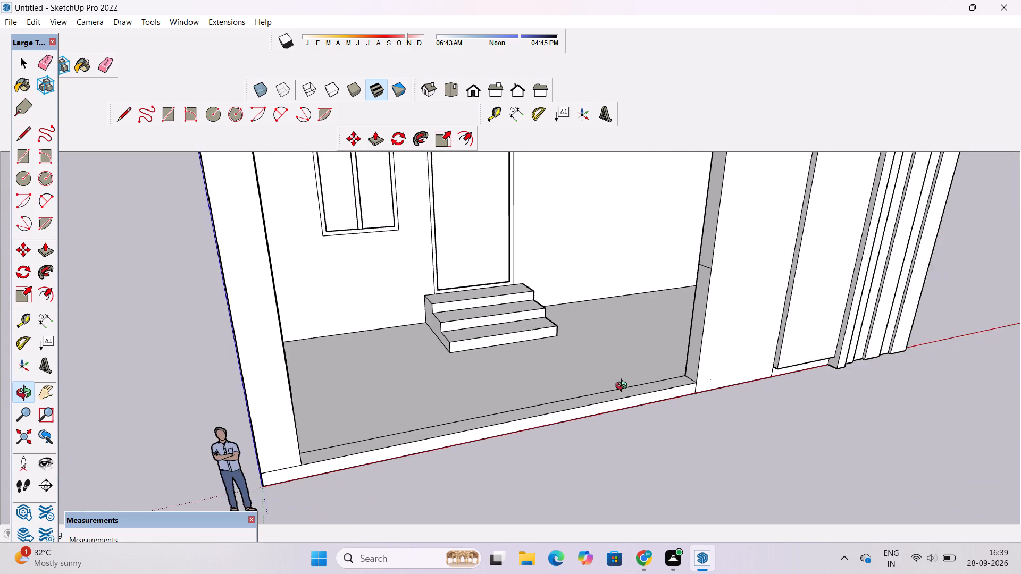
Examine the porch opening between the louvred side wall and the tower wall, including its floor edge and entrance steps.
{"action": "left_click_drag", "start_coordinate": [626, 381], "coordinate": [657, 327]}
{"action": "left_click_drag", "start_coordinate": [655, 326], "coordinate": [642, 373], "text": "shift"}
{"action": "left_click_drag", "start_coordinate": [639, 381], "coordinate": [680, 395]}
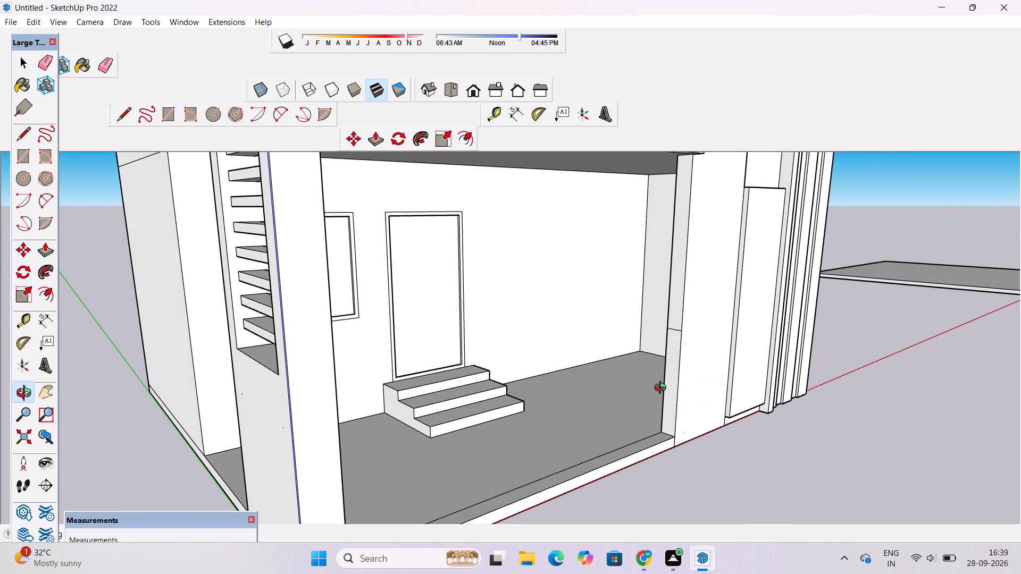
{"action": "left_click_drag", "start_coordinate": [634, 389], "coordinate": [671, 393], "text": "shift"}
{"action": "left_click_drag", "start_coordinate": [670, 398], "coordinate": [645, 398]}
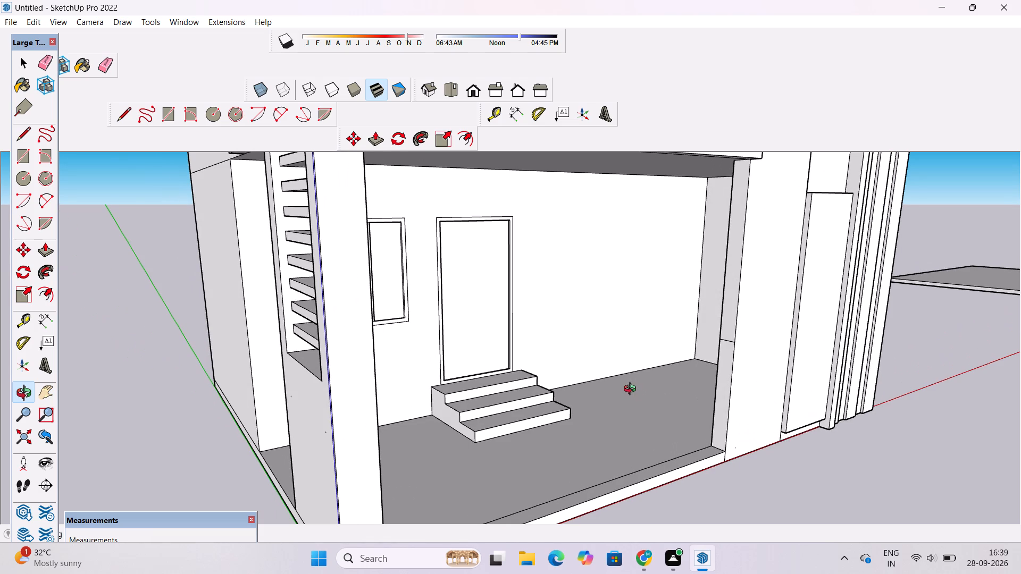
{"action": "scroll", "coordinate": [632, 377], "scroll_direction": "down", "scroll_amount": 6}
{"action": "left_click_drag", "start_coordinate": [673, 384], "coordinate": [615, 389]}
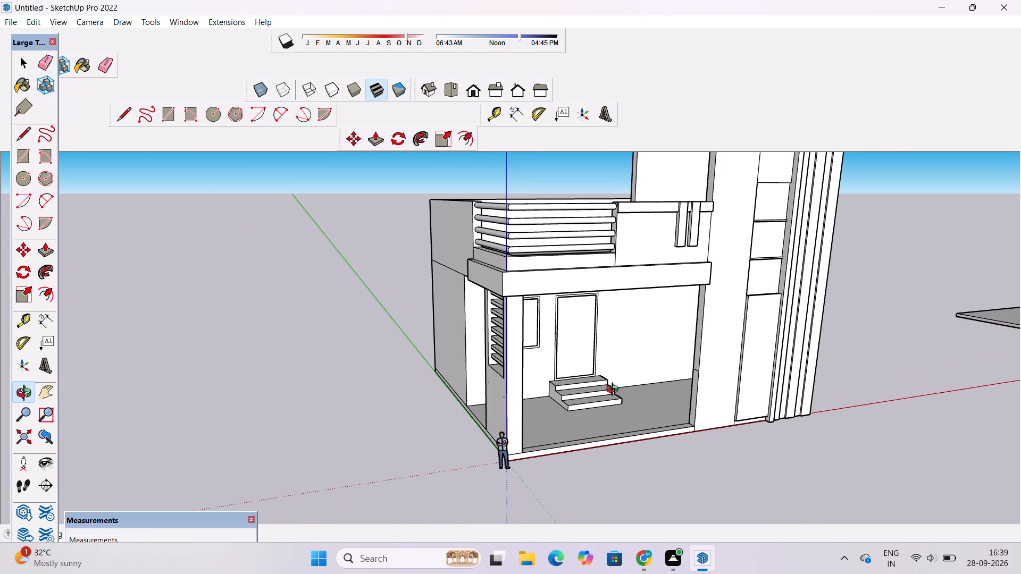
{"action": "left_click_drag", "start_coordinate": [617, 405], "coordinate": [608, 368]}
{"action": "scroll", "coordinate": [716, 350], "scroll_direction": "up", "scroll_amount": 8, "text": "shift"}
{"action": "left_click_drag", "start_coordinate": [647, 366], "coordinate": [668, 370]}
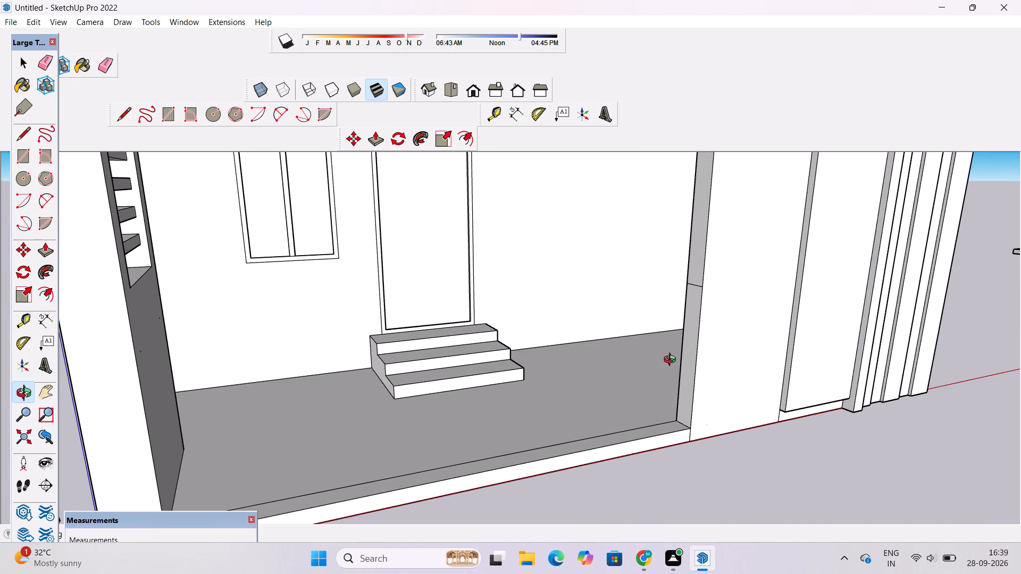
{"action": "left_click_drag", "start_coordinate": [693, 366], "coordinate": [658, 366], "text": "shift"}
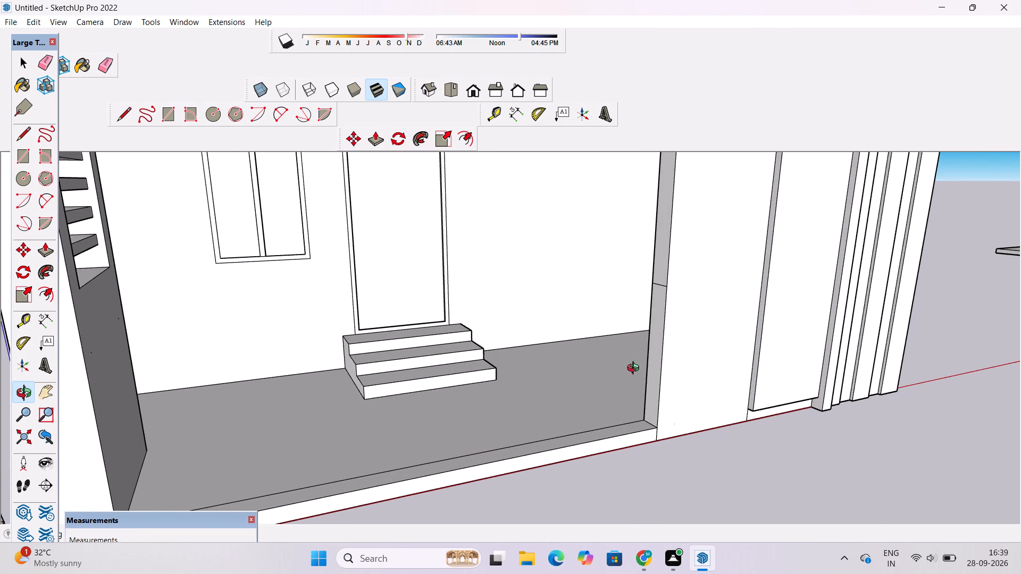
{"action": "left_click_drag", "start_coordinate": [646, 373], "coordinate": [617, 363], "text": "shift"}
{"action": "scroll", "coordinate": [618, 359], "scroll_direction": "down", "scroll_amount": 4}
{"action": "left_click_drag", "start_coordinate": [615, 364], "coordinate": [624, 351], "text": "shift"}
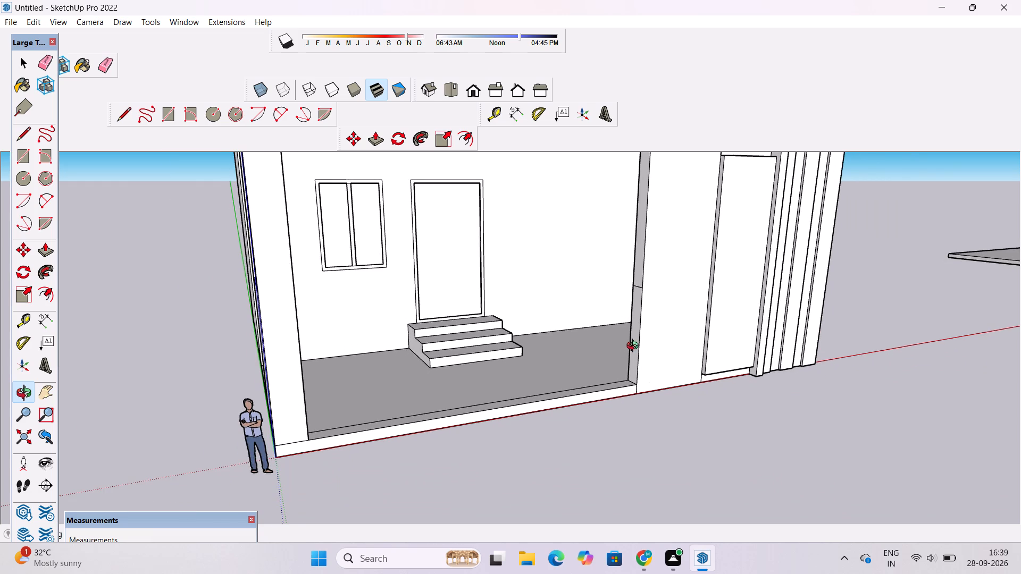
{"action": "scroll", "coordinate": [629, 357], "scroll_direction": "up", "scroll_amount": 2}
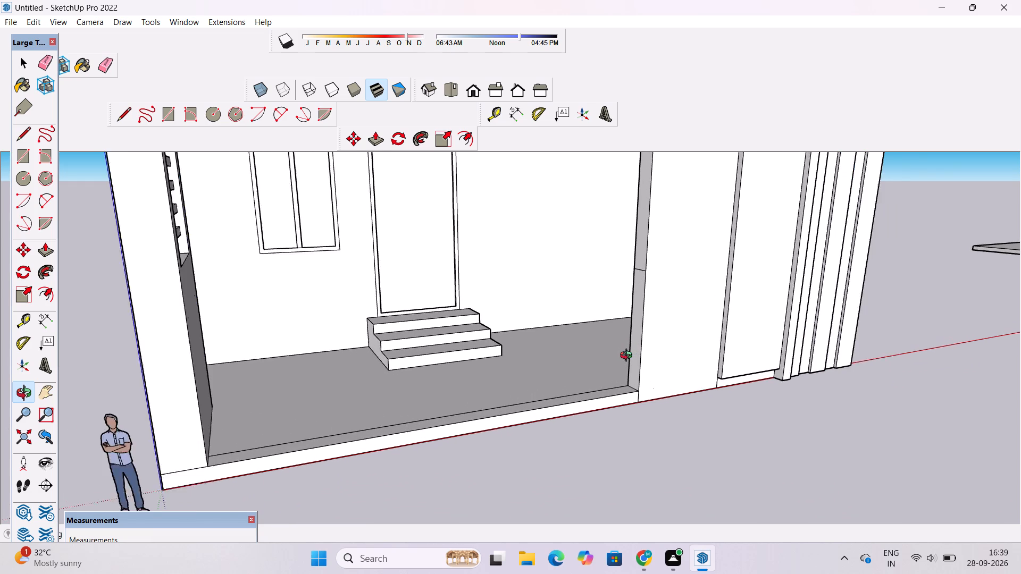
{"action": "scroll", "coordinate": [629, 357], "scroll_direction": "up", "scroll_amount": 1}
{"action": "scroll", "coordinate": [617, 359], "scroll_direction": "down", "scroll_amount": 1}
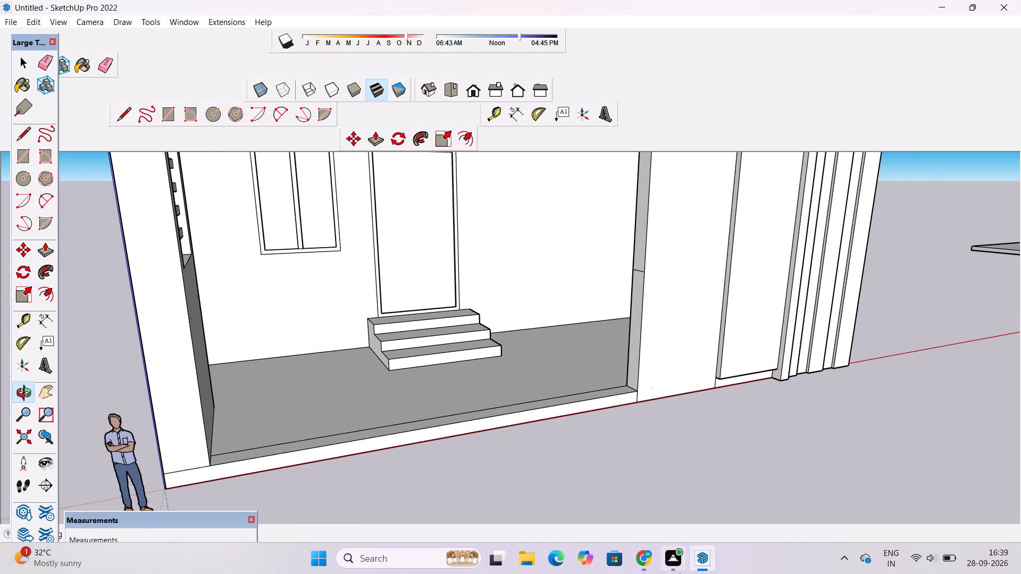
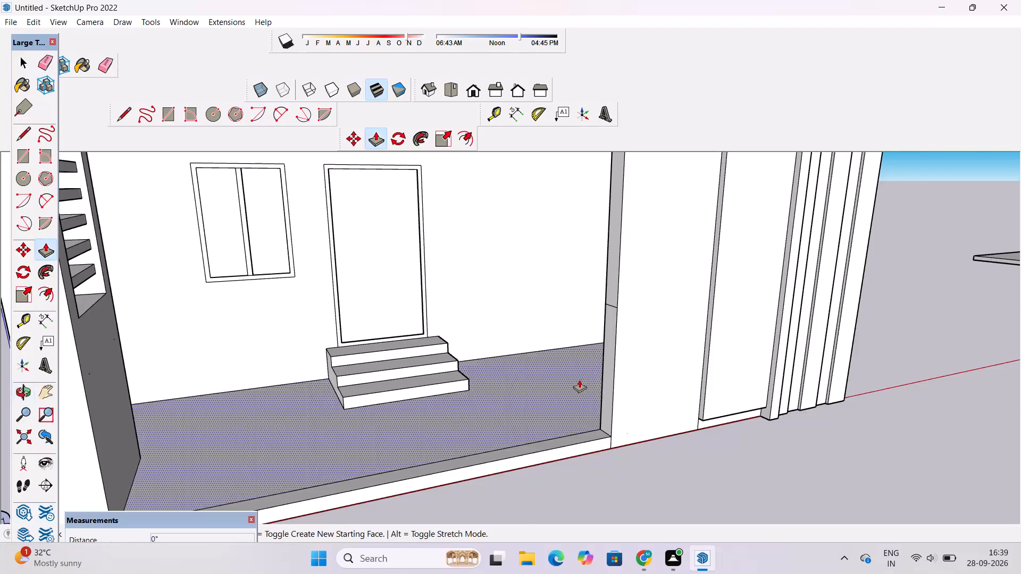
Push/Pull the lower section of the tower wall's porch-side face 8' across the porch opening to form a low front wall.
{"action": "scroll", "coordinate": [590, 369], "scroll_direction": "up", "scroll_amount": 3}
{"action": "left_click", "coordinate": [625, 323]}
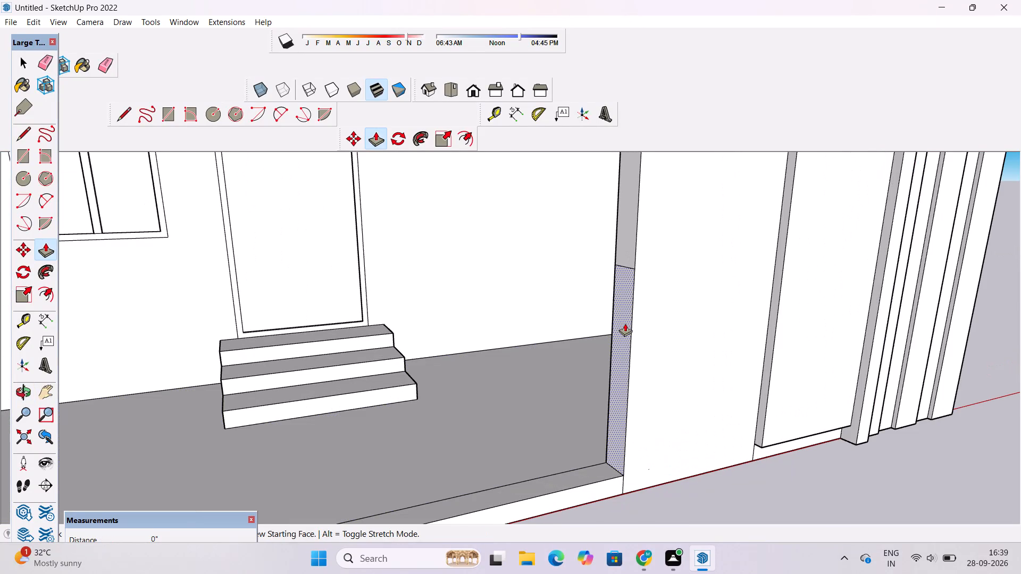
{"action": "scroll", "coordinate": [625, 323], "scroll_direction": "down", "scroll_amount": 4}
{"action": "scroll", "coordinate": [573, 333], "scroll_direction": "down", "scroll_amount": 4}
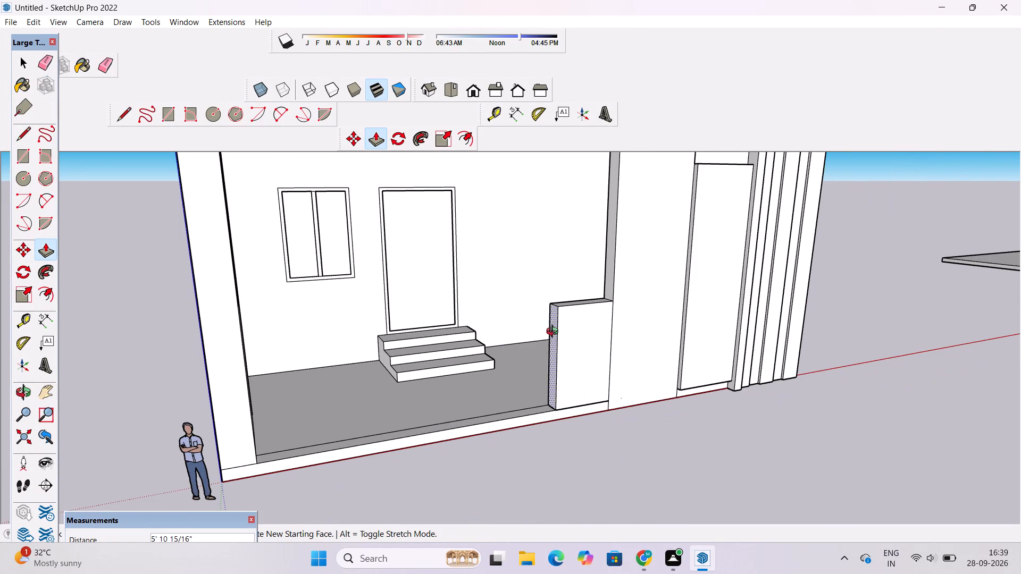
{"action": "key", "text": "o"}
{"action": "left_click_drag", "start_coordinate": [558, 340], "coordinate": [454, 328]}
{"action": "left_click_drag", "start_coordinate": [474, 357], "coordinate": [453, 327]}
{"action": "left_click", "coordinate": [453, 322], "text": "shift"}
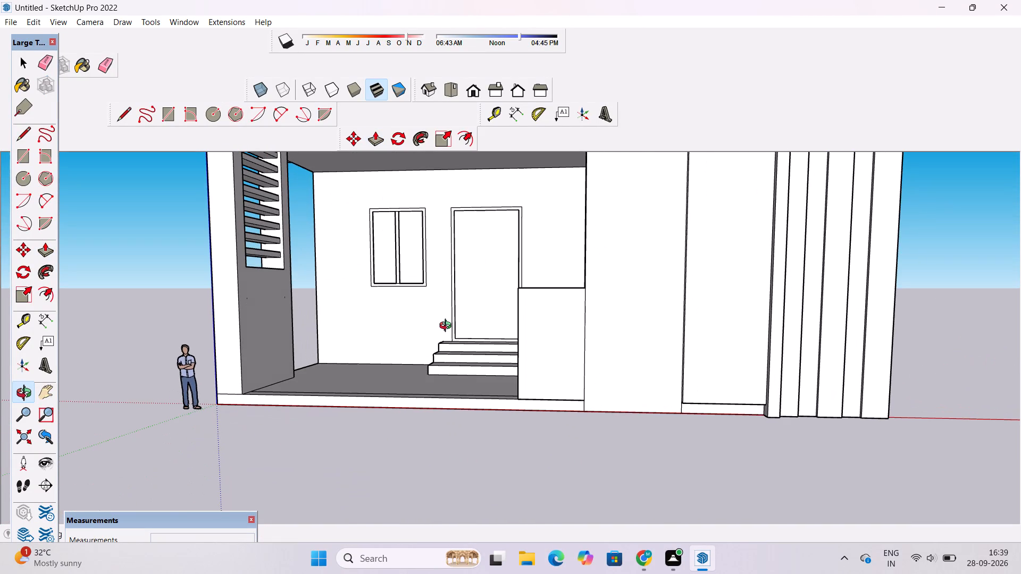
{"action": "scroll", "coordinate": [448, 333], "scroll_direction": "down", "scroll_amount": 7}
{"action": "left_click_drag", "start_coordinate": [450, 342], "coordinate": [472, 371]}
{"action": "scroll", "coordinate": [475, 359], "scroll_direction": "up", "scroll_amount": 4}
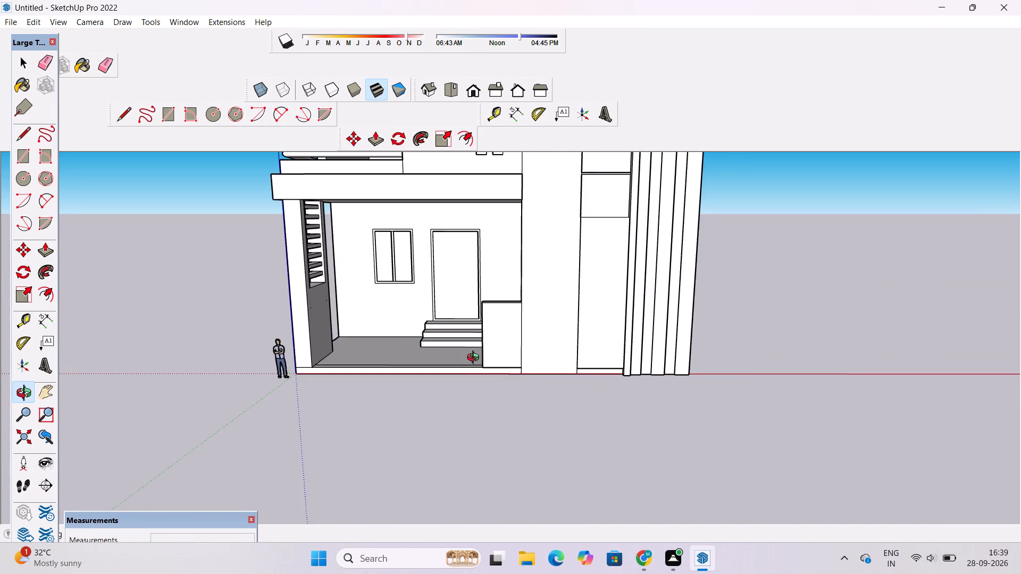
{"action": "left_click_drag", "start_coordinate": [479, 359], "coordinate": [538, 386]}
{"action": "scroll", "coordinate": [526, 362], "scroll_direction": "up", "scroll_amount": 5}
{"action": "left_click_drag", "start_coordinate": [501, 358], "coordinate": [541, 369]}
{"action": "key", "text": "p"}
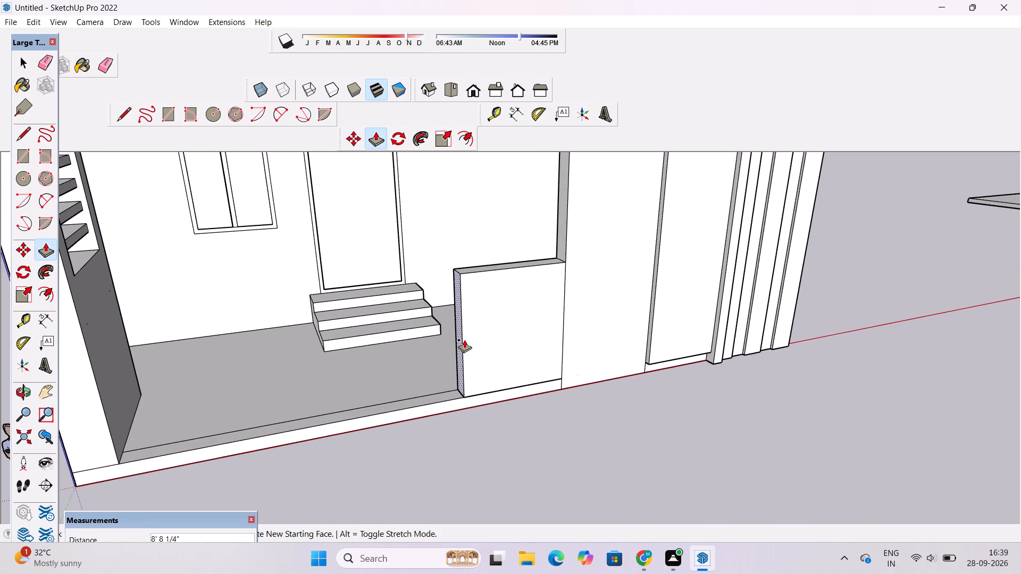
{"action": "type", "text": "8'"}
{"action": "key", "text": "Return"}
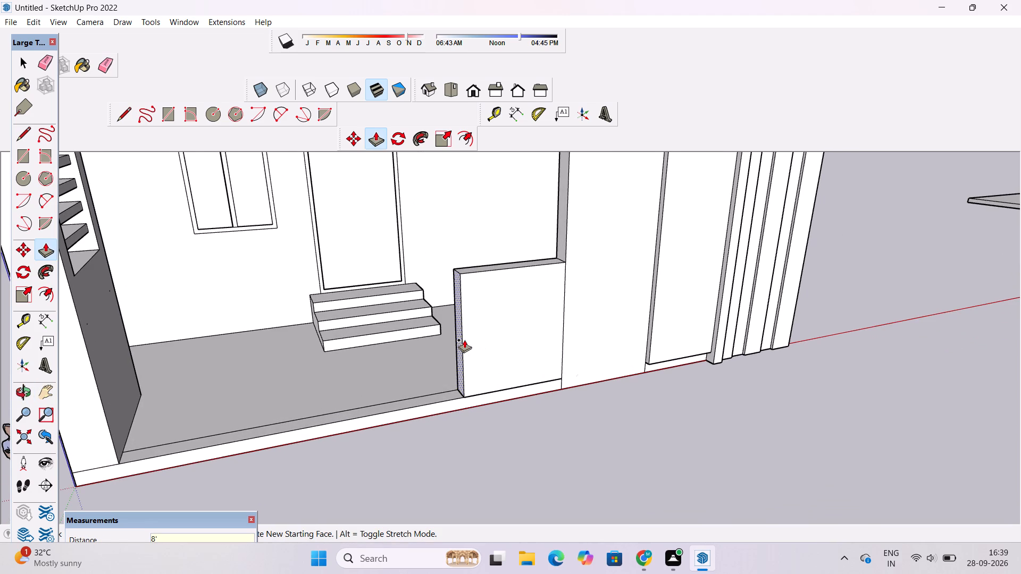
Examine the low porch wall against the entrance steps, door and tower wall from the front and from above.
{"action": "key", "text": "o"}
{"action": "scroll", "coordinate": [466, 342], "scroll_direction": "down", "scroll_amount": 5}
{"action": "left_click_drag", "start_coordinate": [464, 360], "coordinate": [403, 260]}
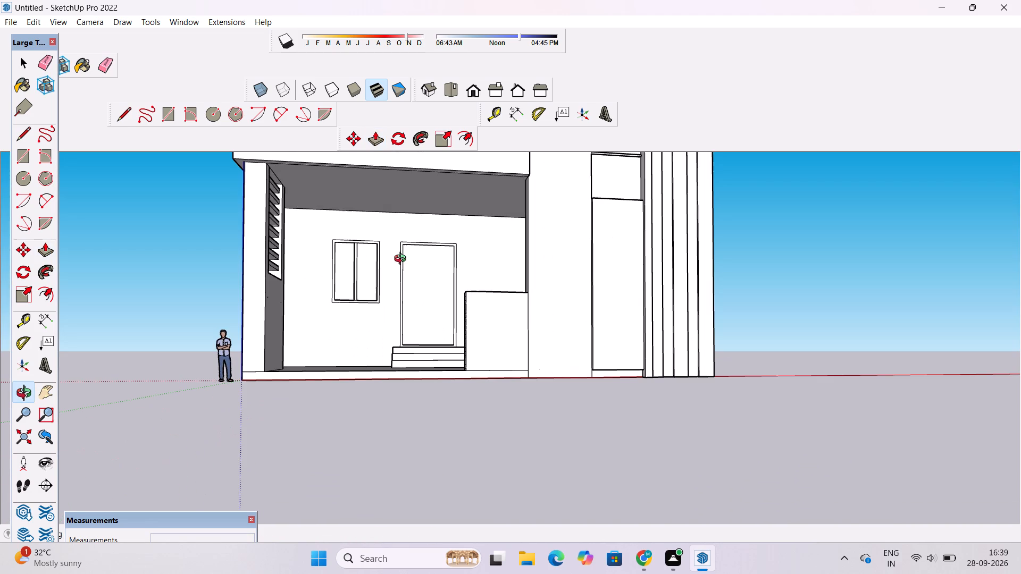
{"action": "scroll", "coordinate": [414, 259], "scroll_direction": "down", "scroll_amount": 6}
{"action": "left_click_drag", "start_coordinate": [418, 315], "coordinate": [407, 365]}
{"action": "scroll", "coordinate": [409, 308], "scroll_direction": "up", "scroll_amount": 5}
{"action": "left_click_drag", "start_coordinate": [408, 308], "coordinate": [408, 337]}
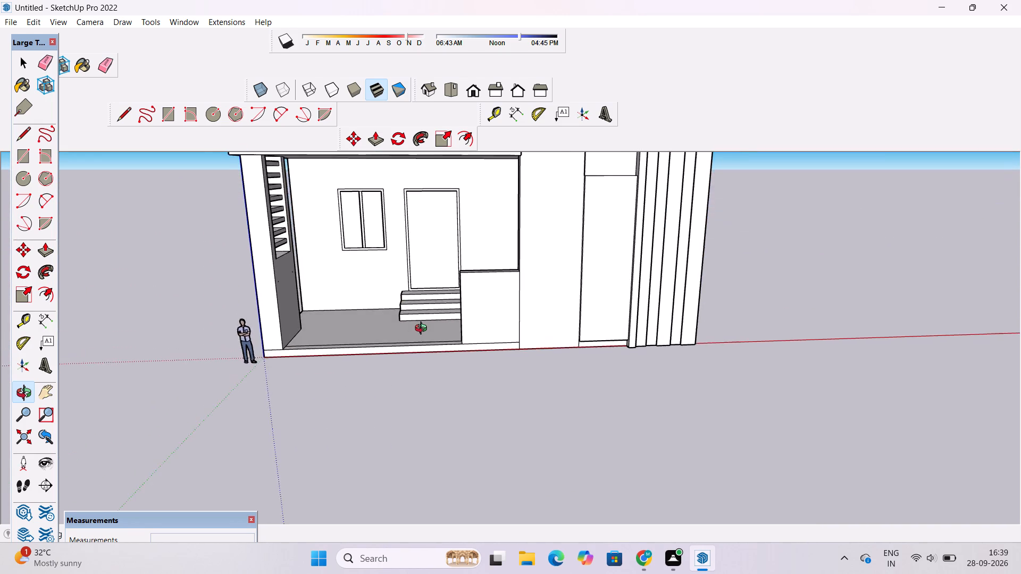
{"action": "scroll", "coordinate": [424, 327], "scroll_direction": "up", "scroll_amount": 4}
{"action": "left_click_drag", "start_coordinate": [426, 327], "coordinate": [592, 349]}
{"action": "scroll", "coordinate": [573, 290], "scroll_direction": "up", "scroll_amount": 4}
{"action": "left_click_drag", "start_coordinate": [569, 290], "coordinate": [489, 306], "text": "shift"}
{"action": "scroll", "coordinate": [487, 306], "scroll_direction": "up", "scroll_amount": 4}
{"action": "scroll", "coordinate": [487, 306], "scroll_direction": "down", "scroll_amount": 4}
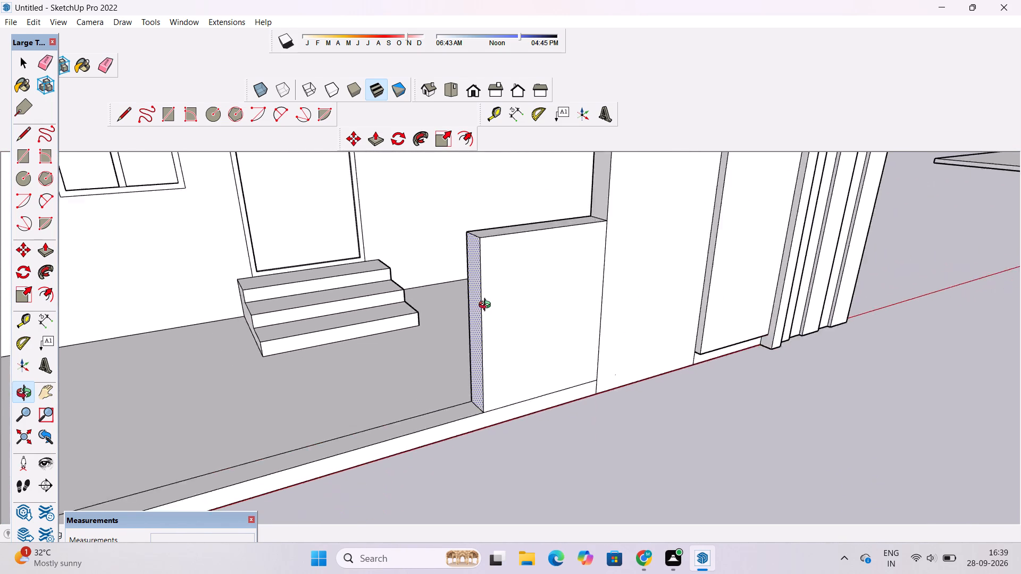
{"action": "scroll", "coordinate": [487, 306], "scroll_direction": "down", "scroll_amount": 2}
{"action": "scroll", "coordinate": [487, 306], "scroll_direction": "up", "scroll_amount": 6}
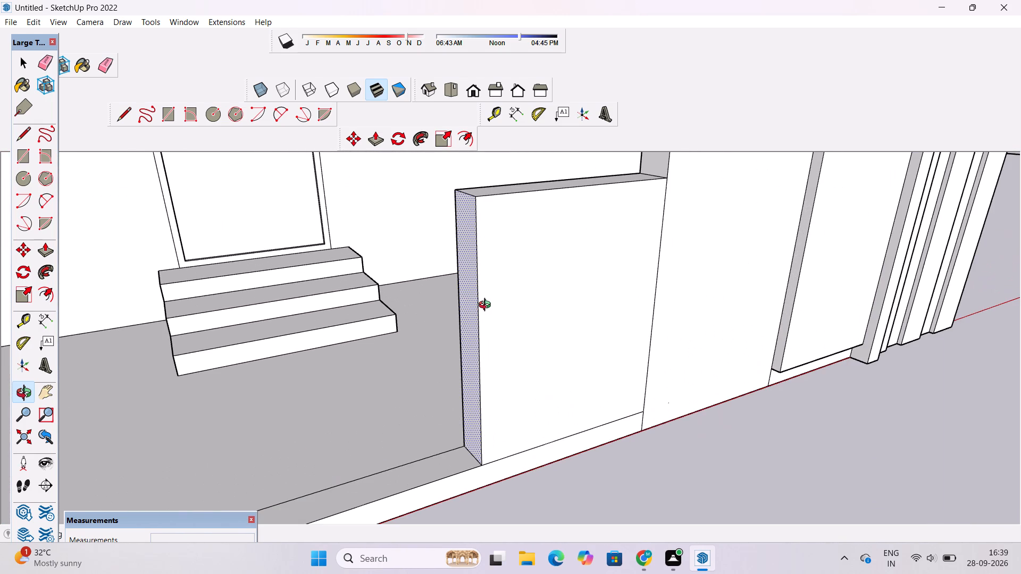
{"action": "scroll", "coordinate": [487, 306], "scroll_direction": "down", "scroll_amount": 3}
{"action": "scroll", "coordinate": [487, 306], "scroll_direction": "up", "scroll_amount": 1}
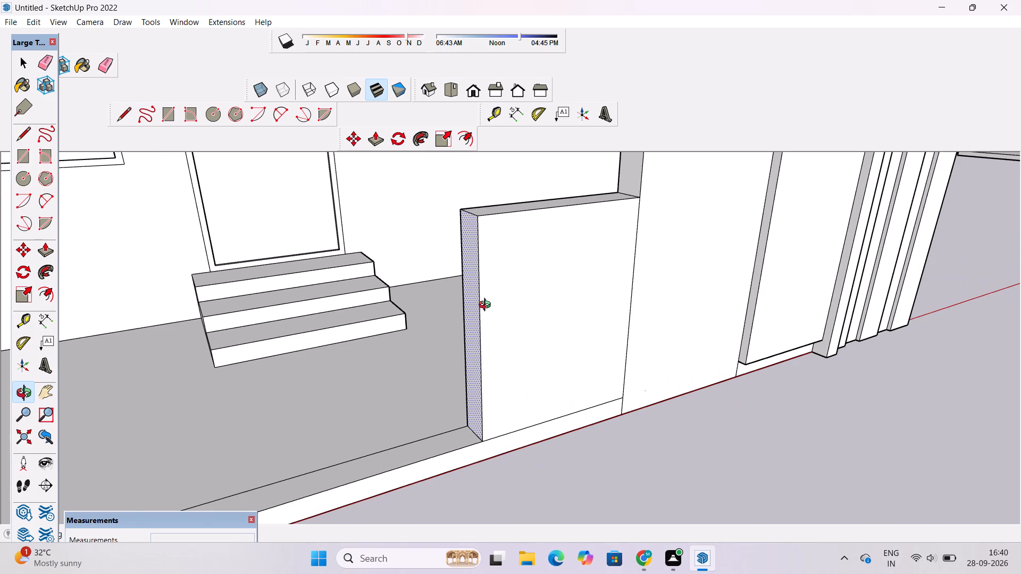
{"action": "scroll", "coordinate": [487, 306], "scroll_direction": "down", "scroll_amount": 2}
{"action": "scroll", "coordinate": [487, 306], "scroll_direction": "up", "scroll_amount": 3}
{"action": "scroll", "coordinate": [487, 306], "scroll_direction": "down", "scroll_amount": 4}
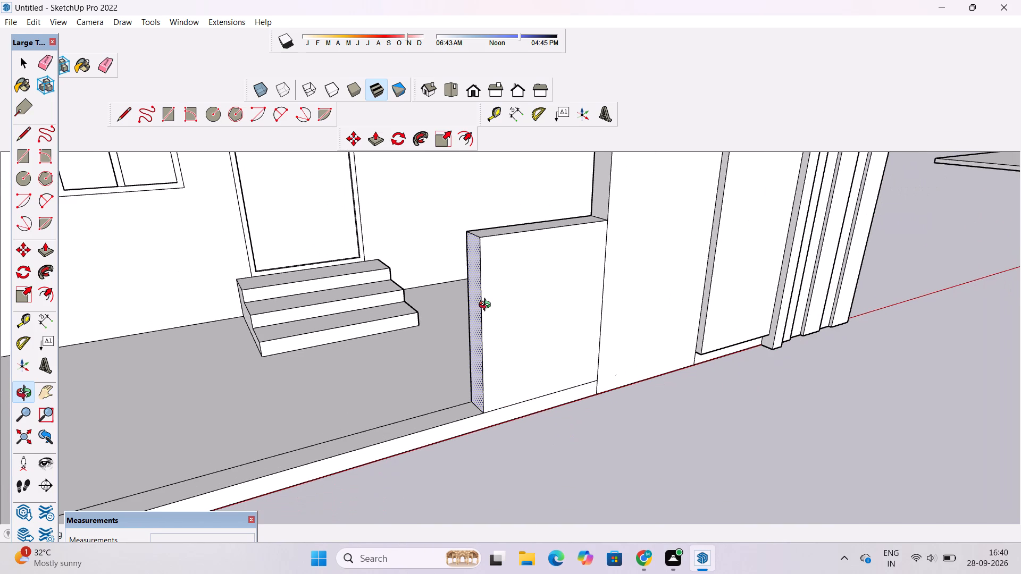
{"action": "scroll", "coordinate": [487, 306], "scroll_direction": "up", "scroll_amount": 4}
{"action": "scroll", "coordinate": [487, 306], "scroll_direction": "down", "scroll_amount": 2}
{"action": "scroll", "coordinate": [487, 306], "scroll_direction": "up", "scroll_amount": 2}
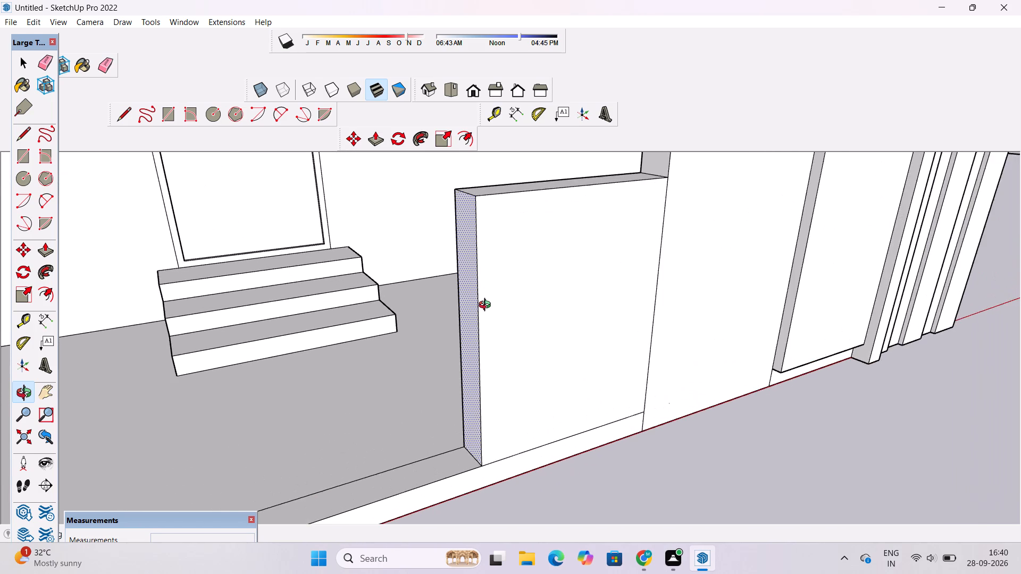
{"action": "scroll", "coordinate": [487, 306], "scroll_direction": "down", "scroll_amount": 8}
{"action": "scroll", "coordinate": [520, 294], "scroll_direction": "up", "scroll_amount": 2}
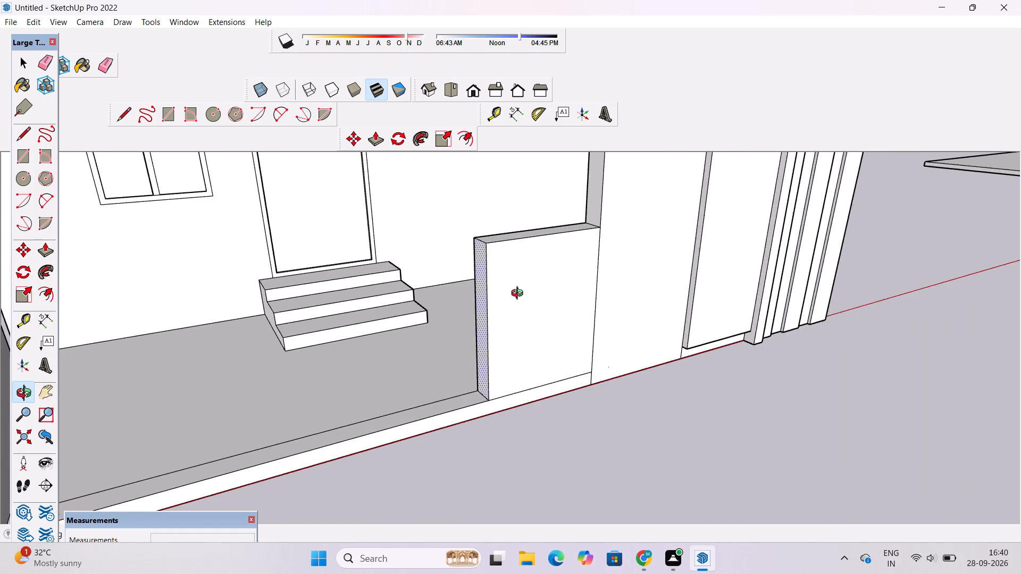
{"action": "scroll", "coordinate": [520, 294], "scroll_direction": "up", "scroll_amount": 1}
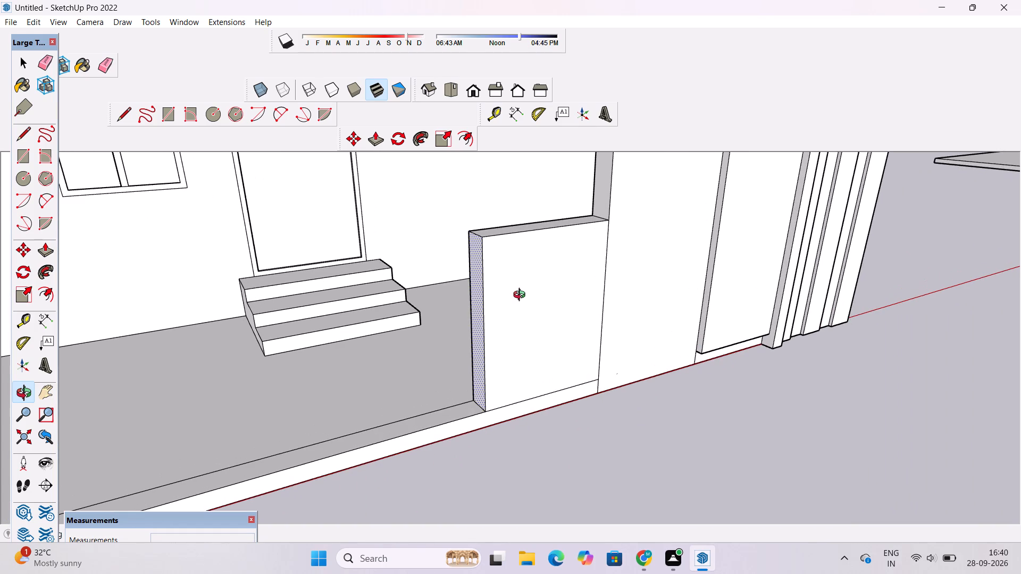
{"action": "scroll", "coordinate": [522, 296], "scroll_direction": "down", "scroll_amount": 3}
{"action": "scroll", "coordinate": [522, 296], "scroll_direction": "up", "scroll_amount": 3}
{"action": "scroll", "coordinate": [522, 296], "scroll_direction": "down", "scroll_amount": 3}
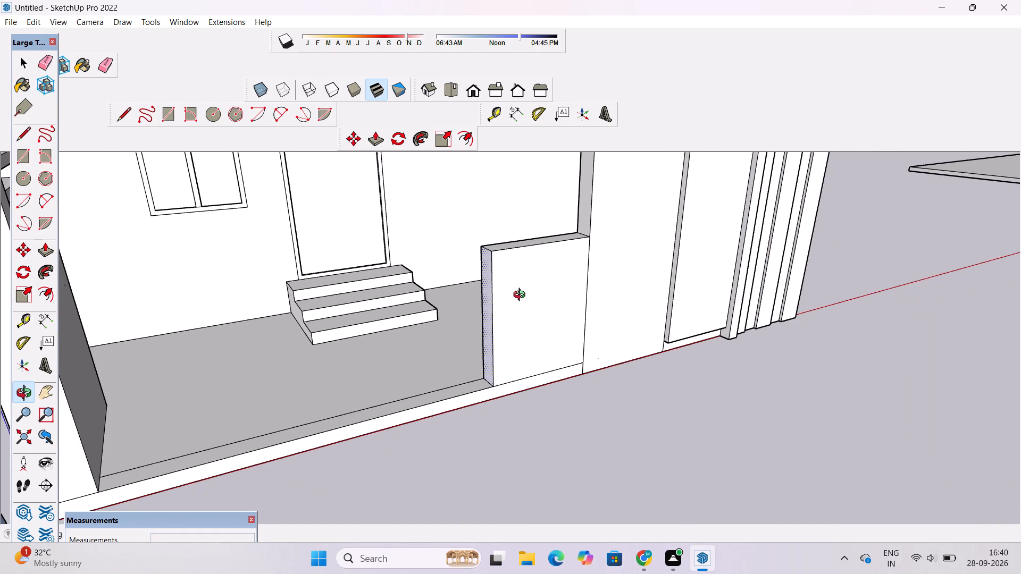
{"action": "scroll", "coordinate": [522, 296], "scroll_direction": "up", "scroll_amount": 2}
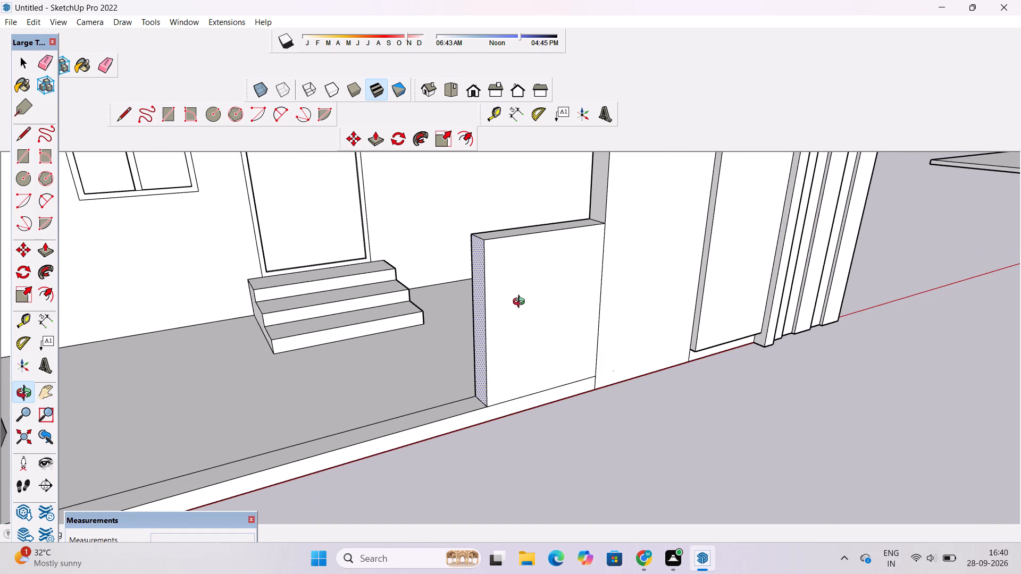
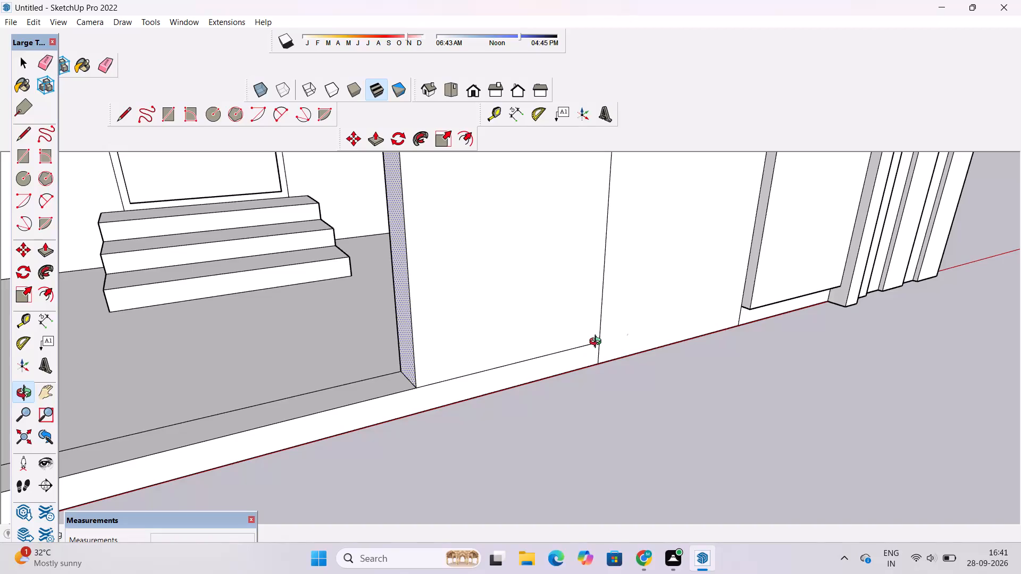
Draw a narrow upright rectangle about 9'6" high on the low porch wall's end face, from its bottom edge to just below the top.
{"action": "scroll", "coordinate": [598, 343], "scroll_direction": "down", "scroll_amount": 7}
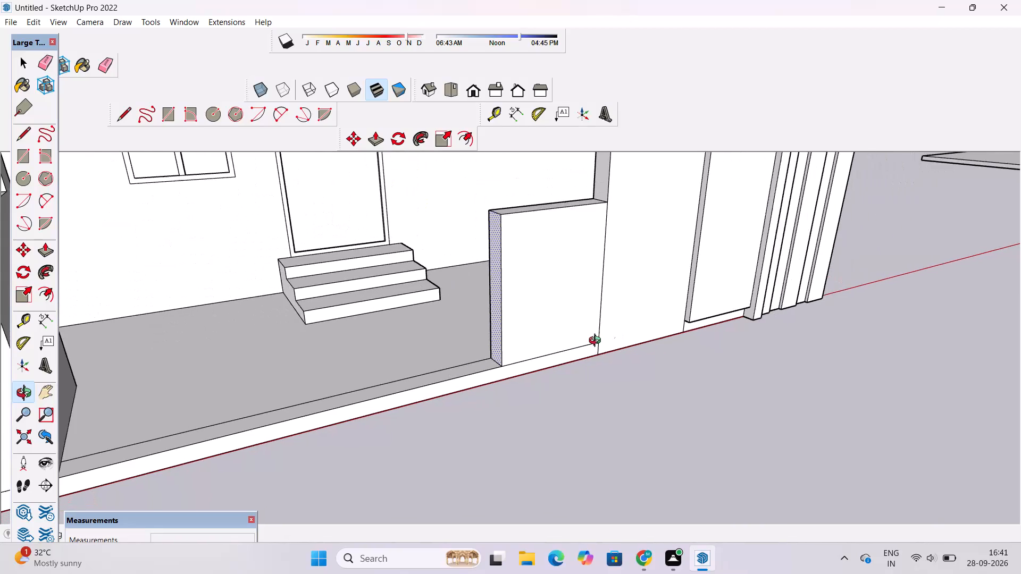
{"action": "scroll", "coordinate": [597, 342], "scroll_direction": "down", "scroll_amount": 4}
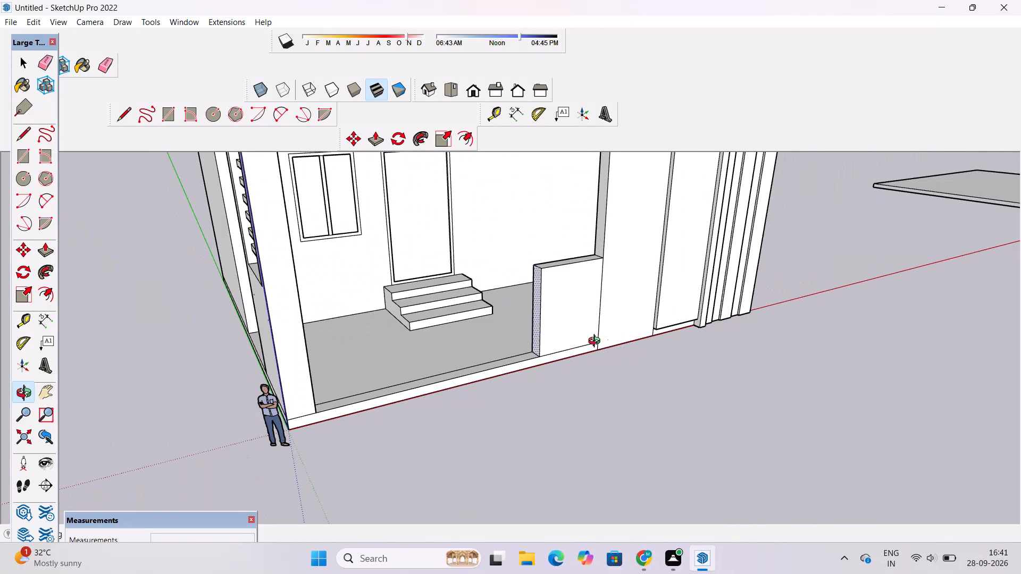
{"action": "scroll", "coordinate": [516, 333], "scroll_direction": "down", "scroll_amount": 3}
{"action": "left_click_drag", "start_coordinate": [605, 361], "coordinate": [499, 342]}
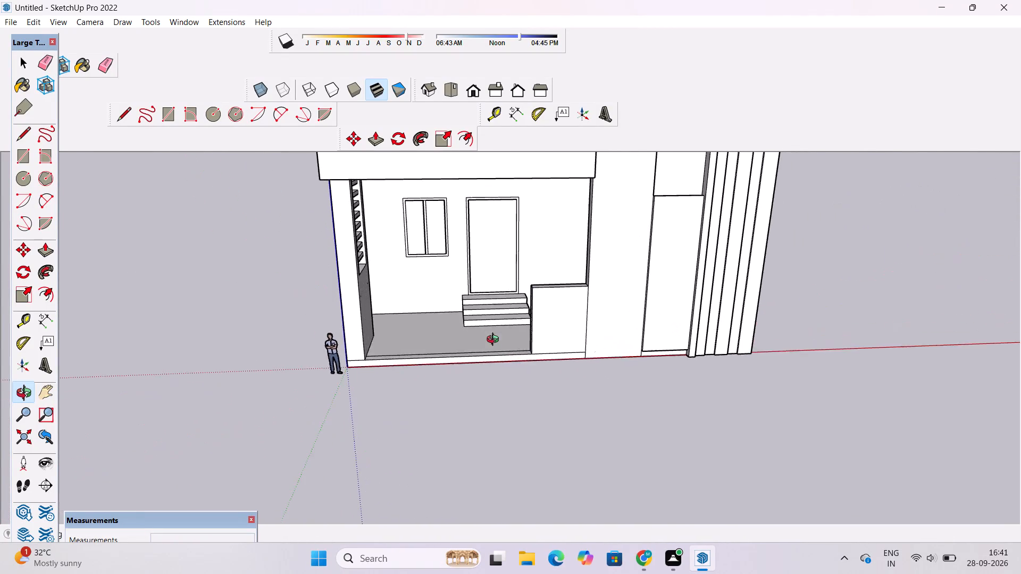
{"action": "scroll", "coordinate": [492, 333], "scroll_direction": "up", "scroll_amount": 8}
{"action": "left_click_drag", "start_coordinate": [515, 308], "coordinate": [567, 340]}
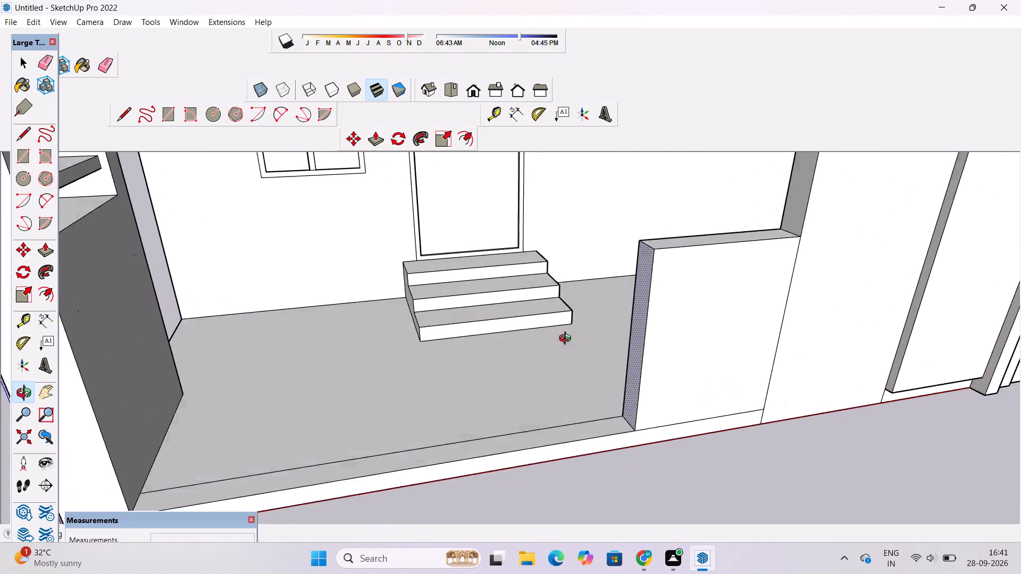
{"action": "left_click_drag", "start_coordinate": [567, 340], "coordinate": [604, 368]}
{"action": "left_click_drag", "start_coordinate": [609, 378], "coordinate": [609, 310]}
{"action": "scroll", "coordinate": [609, 307], "scroll_direction": "down", "scroll_amount": 5, "text": "shift"}
{"action": "left_click_drag", "start_coordinate": [612, 335], "coordinate": [643, 345]}
{"action": "scroll", "coordinate": [645, 320], "scroll_direction": "up", "scroll_amount": 4}
{"action": "left_click_drag", "start_coordinate": [637, 325], "coordinate": [597, 332], "text": "shift"}
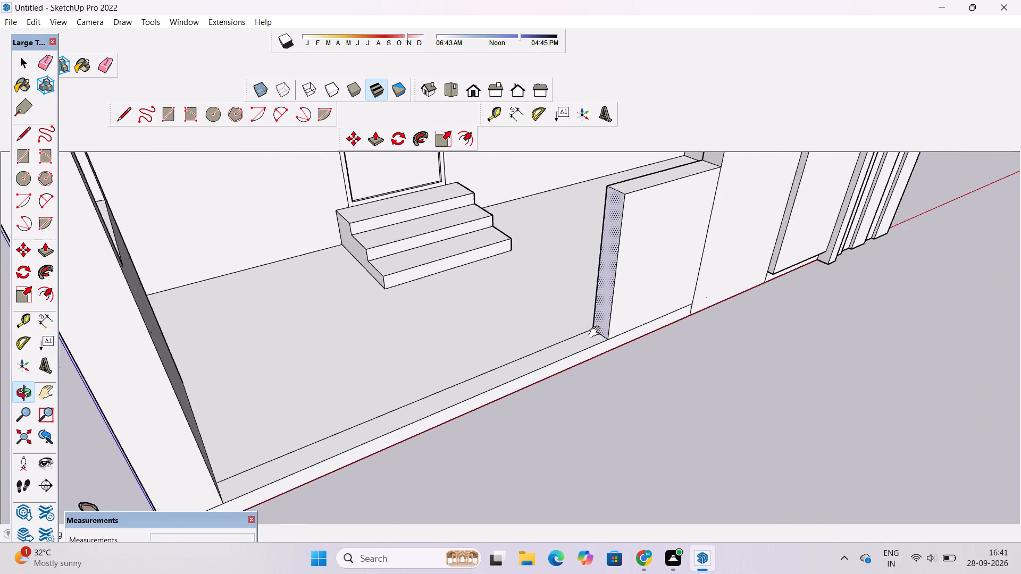
{"action": "left_click_drag", "start_coordinate": [597, 332], "coordinate": [596, 333], "text": "shift"}
{"action": "scroll", "coordinate": [586, 339], "scroll_direction": "up", "scroll_amount": 4}
{"action": "left_click_drag", "start_coordinate": [584, 341], "coordinate": [594, 345]}
{"action": "scroll", "coordinate": [603, 344], "scroll_direction": "up", "scroll_amount": 2}
{"action": "key", "text": "r"}
{"action": "scroll", "coordinate": [603, 344], "scroll_direction": "up", "scroll_amount": 5}
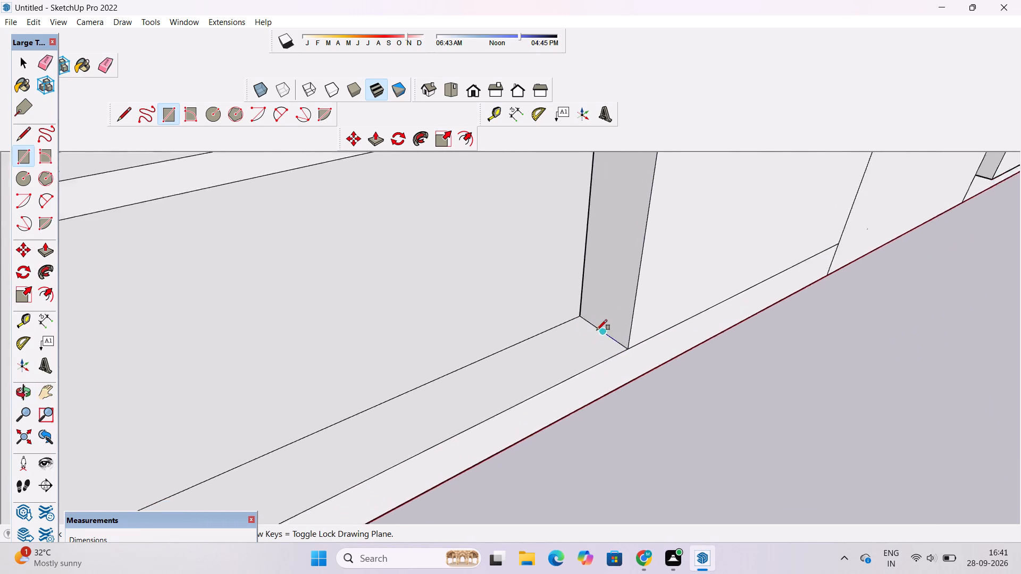
{"action": "scroll", "coordinate": [597, 330], "scroll_direction": "up", "scroll_amount": 6}
{"action": "left_click", "coordinate": [595, 324]}
{"action": "scroll", "coordinate": [595, 320], "scroll_direction": "down", "scroll_amount": 17}
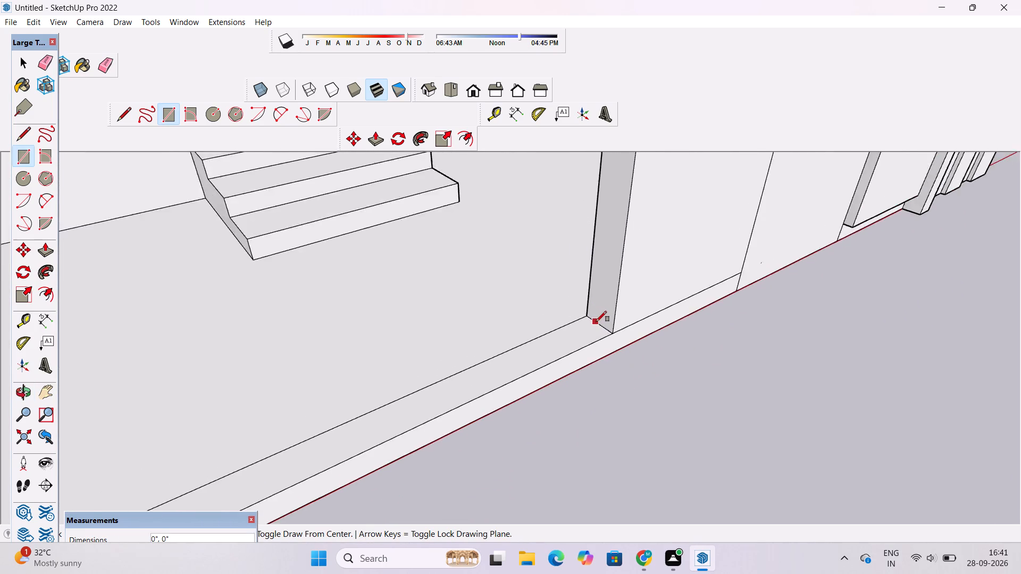
{"action": "scroll", "coordinate": [596, 322], "scroll_direction": "down", "scroll_amount": 5}
{"action": "scroll", "coordinate": [604, 242], "scroll_direction": "up", "scroll_amount": 8}
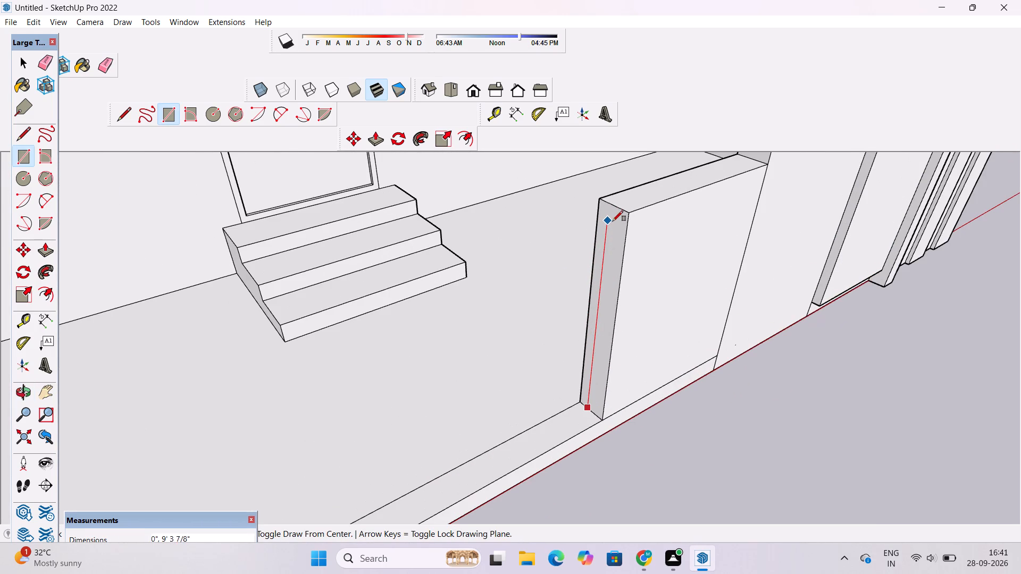
{"action": "left_click", "coordinate": [617, 220]}
{"action": "scroll", "coordinate": [615, 221], "scroll_direction": "down", "scroll_amount": 5}
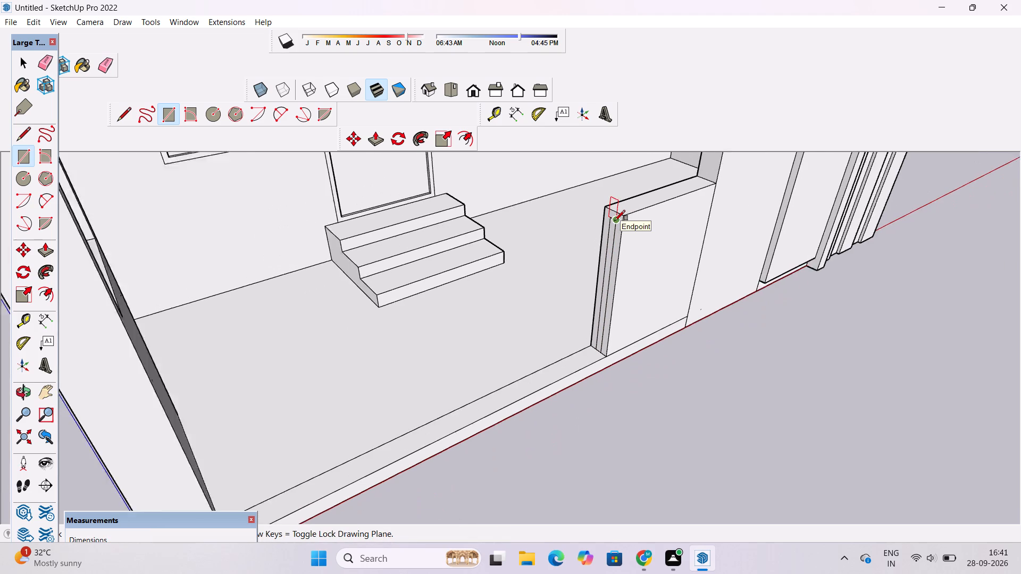
{"action": "scroll", "coordinate": [615, 221], "scroll_direction": "down", "scroll_amount": 1}
{"action": "scroll", "coordinate": [615, 221], "scroll_direction": "up", "scroll_amount": 3}
{"action": "scroll", "coordinate": [615, 221], "scroll_direction": "down", "scroll_amount": 4}
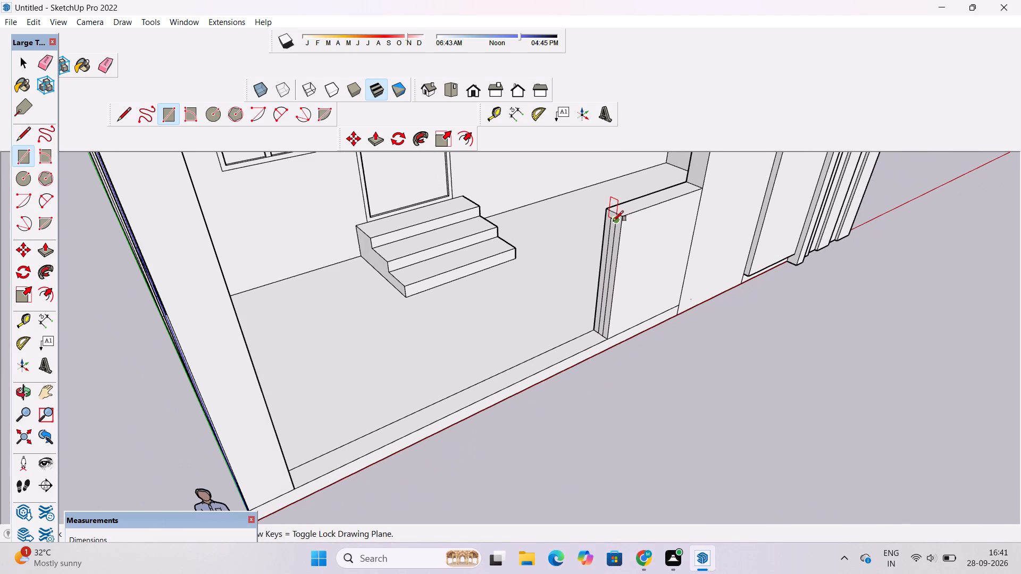
{"action": "key", "text": "space"}
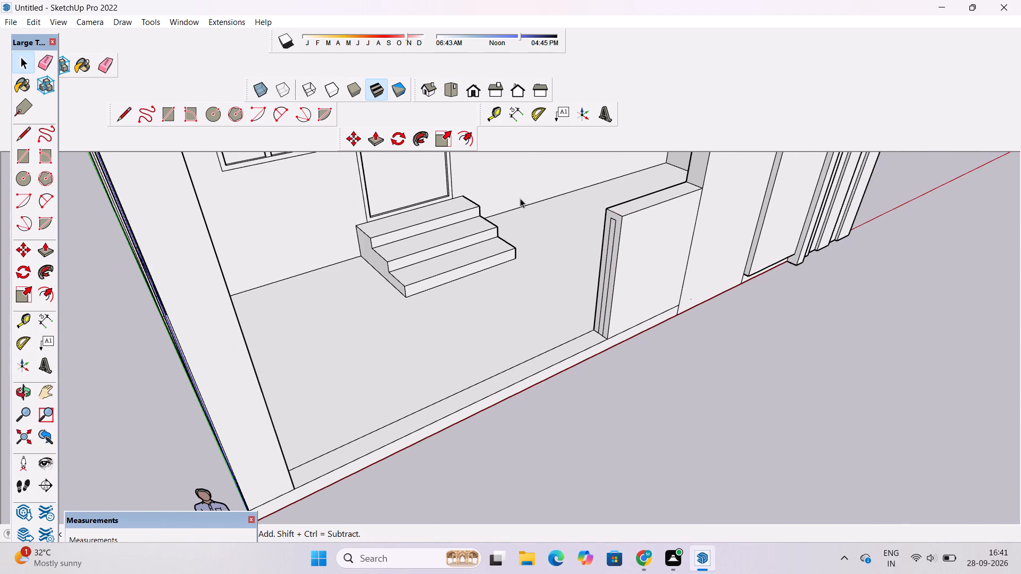
Push/Pull the narrow rectangle on the low wall's end 24' across the porch opening to the opposite side wall, forming a thin panel.
{"action": "key", "text": "o"}
{"action": "scroll", "coordinate": [515, 227], "scroll_direction": "down", "scroll_amount": 4}
{"action": "left_click_drag", "start_coordinate": [568, 265], "coordinate": [530, 265]}
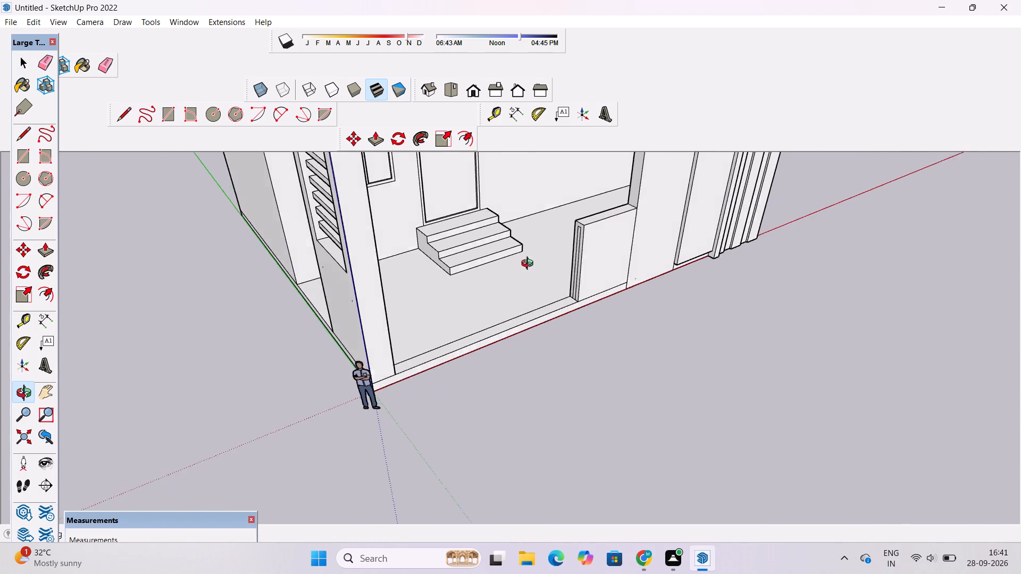
{"action": "left_click_drag", "start_coordinate": [530, 265], "coordinate": [488, 263]}
{"action": "scroll", "coordinate": [518, 272], "scroll_direction": "up", "scroll_amount": 3}
{"action": "left_click_drag", "start_coordinate": [551, 263], "coordinate": [501, 271], "text": "shift"}
{"action": "scroll", "coordinate": [501, 271], "scroll_direction": "up", "scroll_amount": 2}
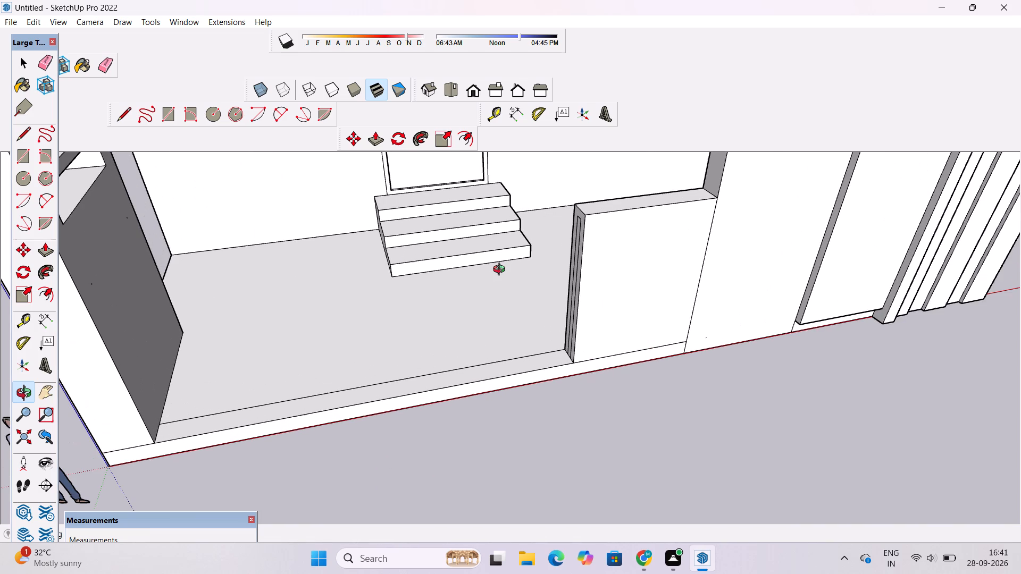
{"action": "scroll", "coordinate": [501, 285], "scroll_direction": "up", "scroll_amount": 3}
{"action": "left_click_drag", "start_coordinate": [503, 286], "coordinate": [520, 290]}
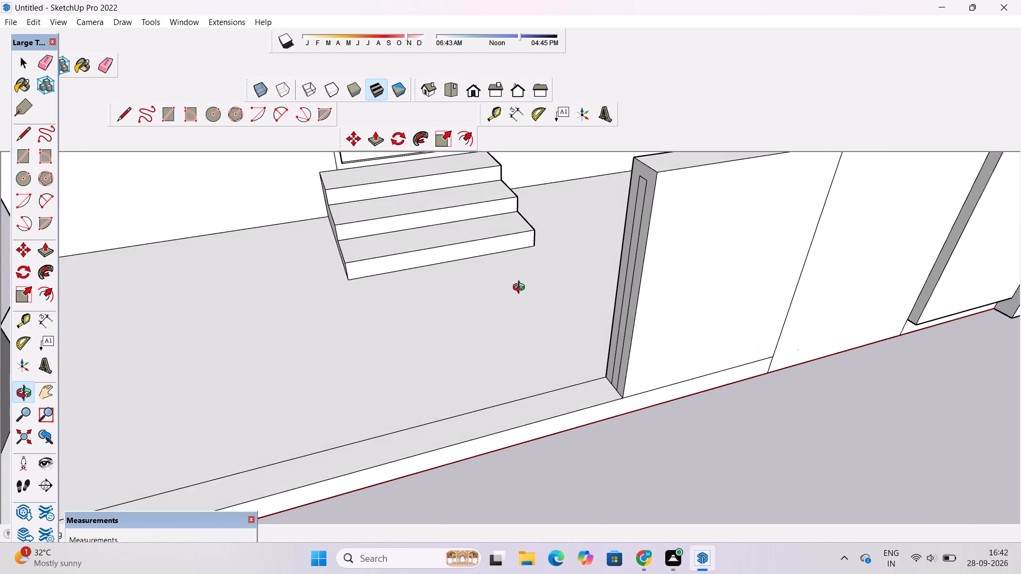
{"action": "scroll", "coordinate": [521, 289], "scroll_direction": "up", "scroll_amount": 2}
{"action": "key", "text": "p"}
{"action": "scroll", "coordinate": [532, 277], "scroll_direction": "down", "scroll_amount": 5}
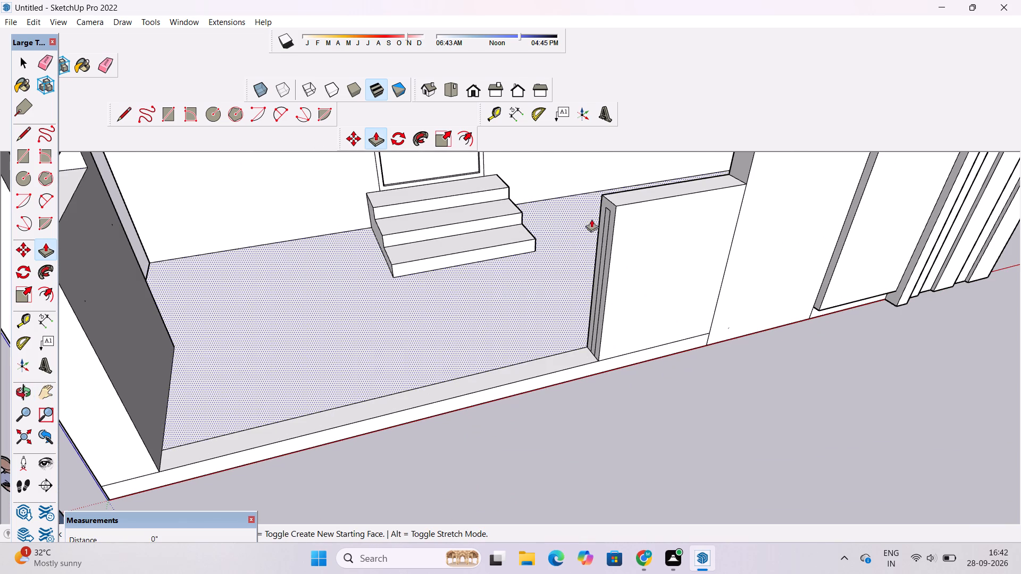
{"action": "left_click", "coordinate": [606, 210]}
{"action": "scroll", "coordinate": [582, 221], "scroll_direction": "down", "scroll_amount": 5}
{"action": "scroll", "coordinate": [431, 263], "scroll_direction": "up", "scroll_amount": 4}
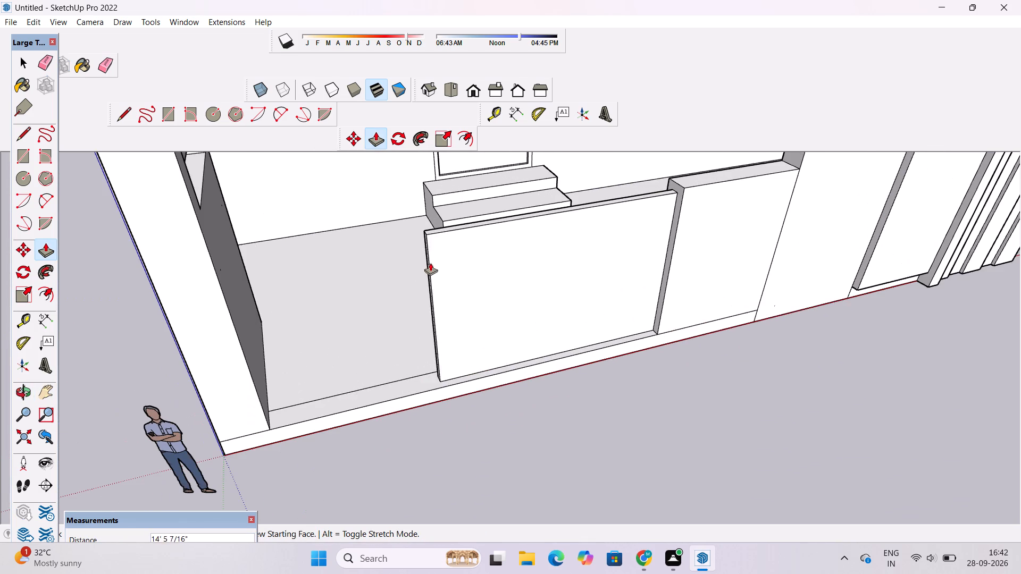
{"action": "scroll", "coordinate": [306, 291], "scroll_direction": "up", "scroll_amount": 2}
{"action": "scroll", "coordinate": [254, 287], "scroll_direction": "up", "scroll_amount": 2}
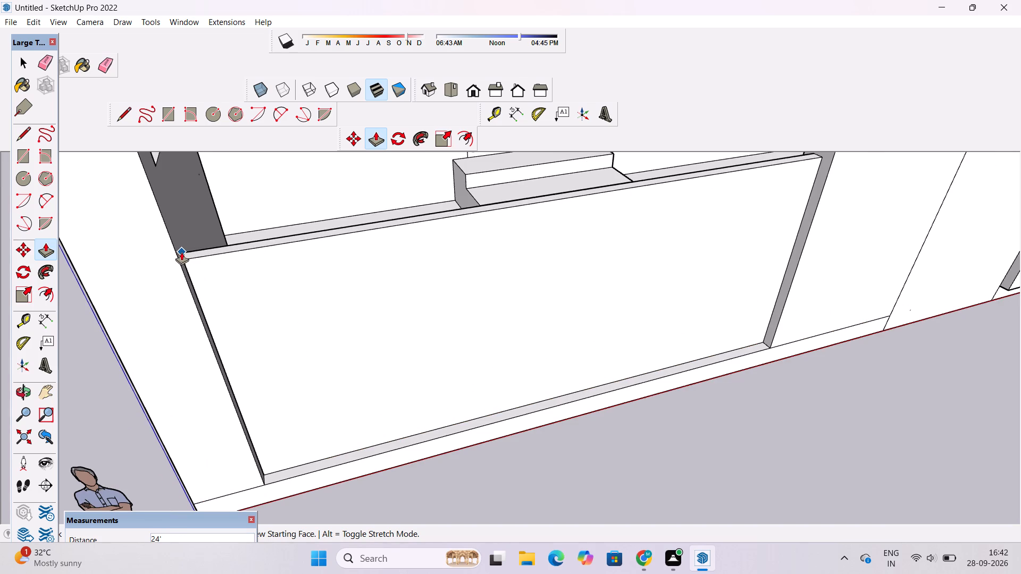
{"action": "left_click", "coordinate": [180, 252]}
Examine the thin panel across the porch opening against the low wall and side wall from the front.
{"action": "key", "text": "o"}
{"action": "scroll", "coordinate": [180, 252], "scroll_direction": "down", "scroll_amount": 3}
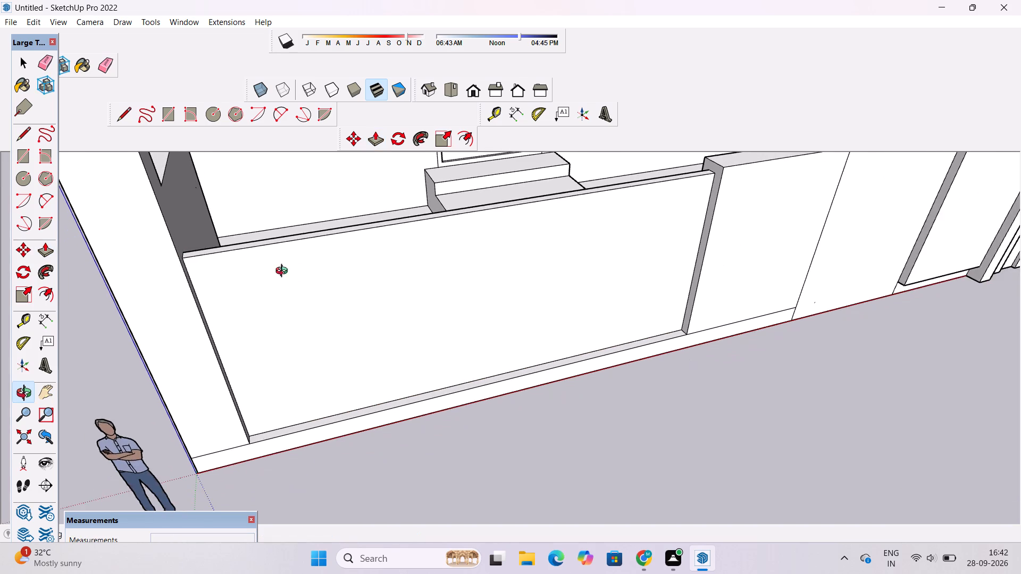
{"action": "left_click_drag", "start_coordinate": [305, 273], "coordinate": [241, 240]}
{"action": "scroll", "coordinate": [236, 235], "scroll_direction": "down", "scroll_amount": 9}
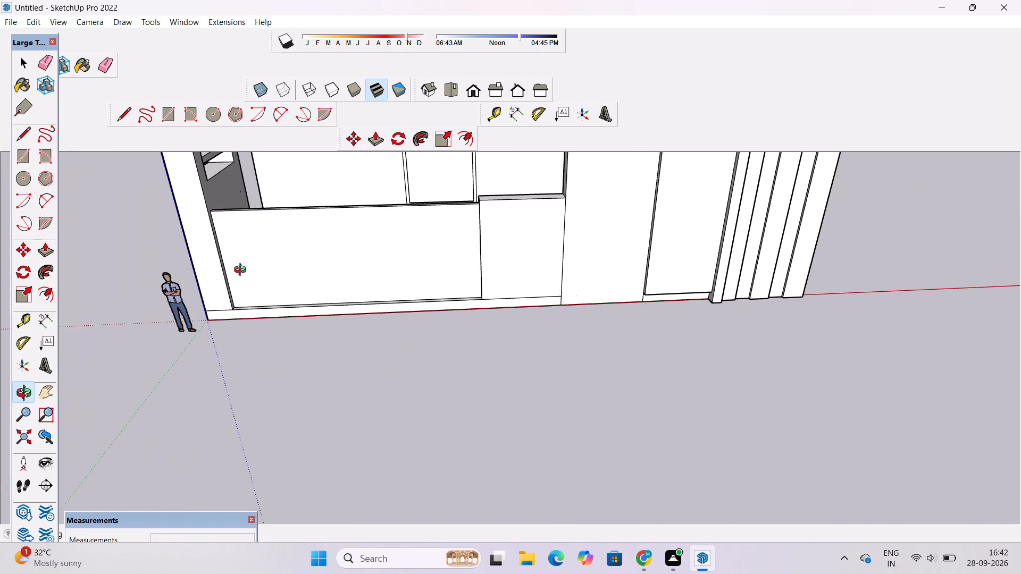
{"action": "left_click_drag", "start_coordinate": [269, 316], "coordinate": [272, 265]}
{"action": "scroll", "coordinate": [274, 262], "scroll_direction": "down", "scroll_amount": 3}
{"action": "left_click_drag", "start_coordinate": [300, 260], "coordinate": [352, 330], "text": "shift"}
{"action": "scroll", "coordinate": [350, 324], "scroll_direction": "up", "scroll_amount": 4}
{"action": "left_click_drag", "start_coordinate": [349, 321], "coordinate": [349, 306]}
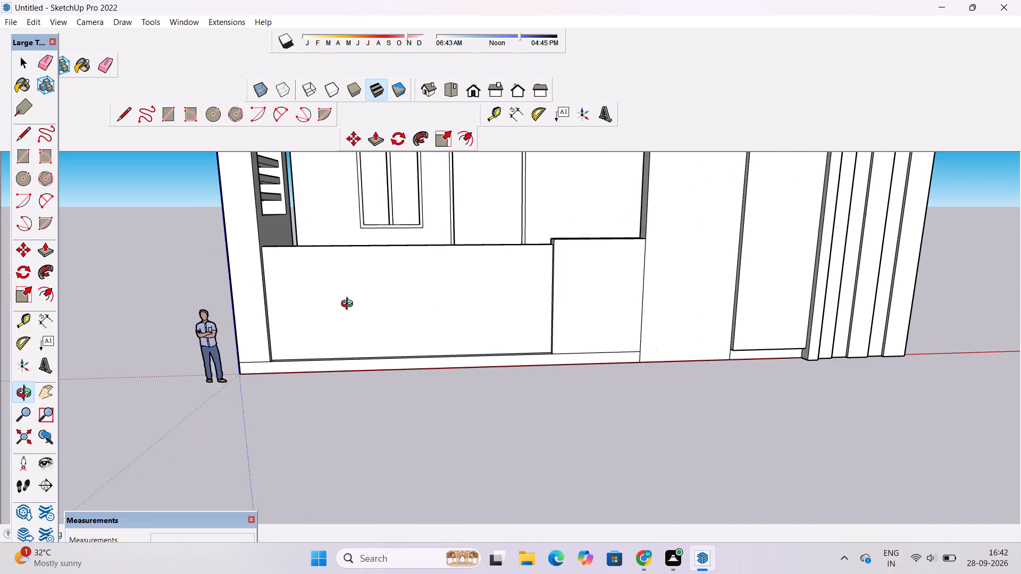
{"action": "scroll", "coordinate": [349, 299], "scroll_direction": "down", "scroll_amount": 3}
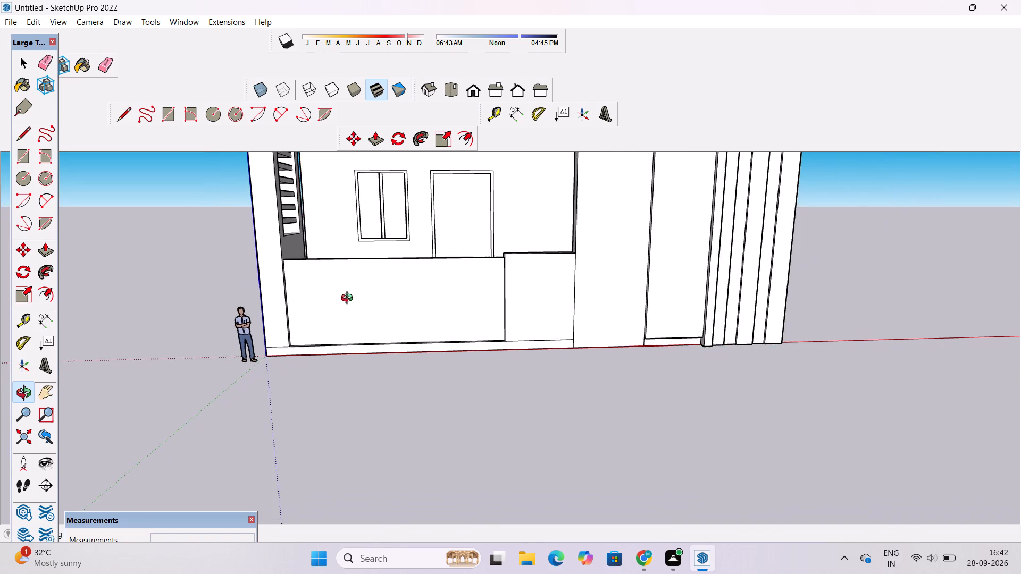
{"action": "left_click_drag", "start_coordinate": [352, 303], "coordinate": [328, 313], "text": "shift"}
Draw a vertical strip about 9 7/16" wide and 9'6" high on the thin panel's front face, near mid-length, from bottom to top edge.
{"action": "scroll", "coordinate": [327, 313], "scroll_direction": "up", "scroll_amount": 4}
{"action": "left_click_drag", "start_coordinate": [374, 316], "coordinate": [349, 387]}
{"action": "scroll", "coordinate": [344, 388], "scroll_direction": "down", "scroll_amount": 4}
{"action": "scroll", "coordinate": [340, 387], "scroll_direction": "up", "scroll_amount": 9}
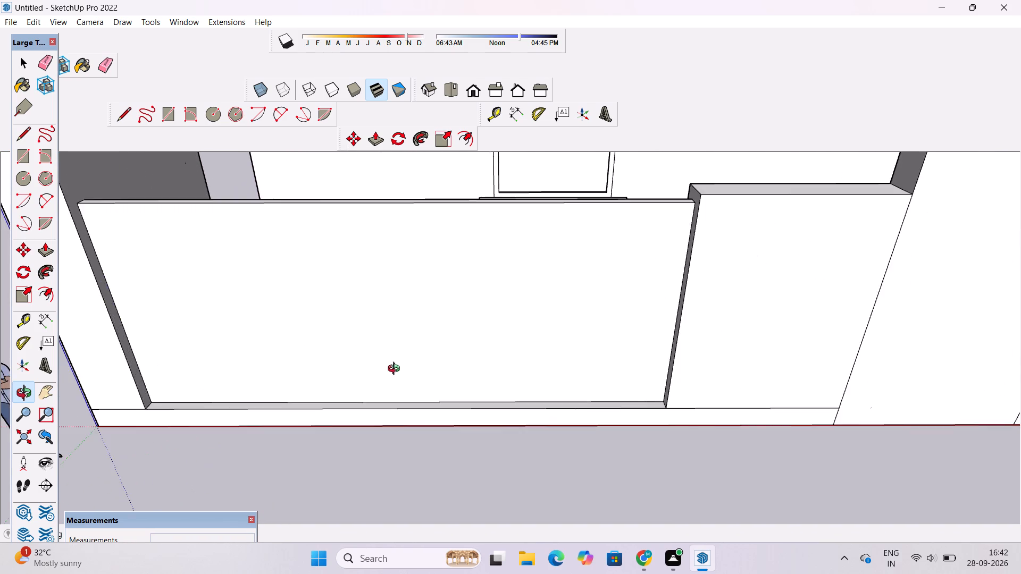
{"action": "left_click_drag", "start_coordinate": [332, 364], "coordinate": [395, 339]}
{"action": "scroll", "coordinate": [399, 344], "scroll_direction": "down", "scroll_amount": 6}
{"action": "left_click_drag", "start_coordinate": [392, 375], "coordinate": [392, 403]}
{"action": "scroll", "coordinate": [388, 395], "scroll_direction": "up", "scroll_amount": 4}
{"action": "left_click_drag", "start_coordinate": [388, 393], "coordinate": [376, 356]}
{"action": "left_click_drag", "start_coordinate": [392, 343], "coordinate": [392, 395], "text": "shift"}
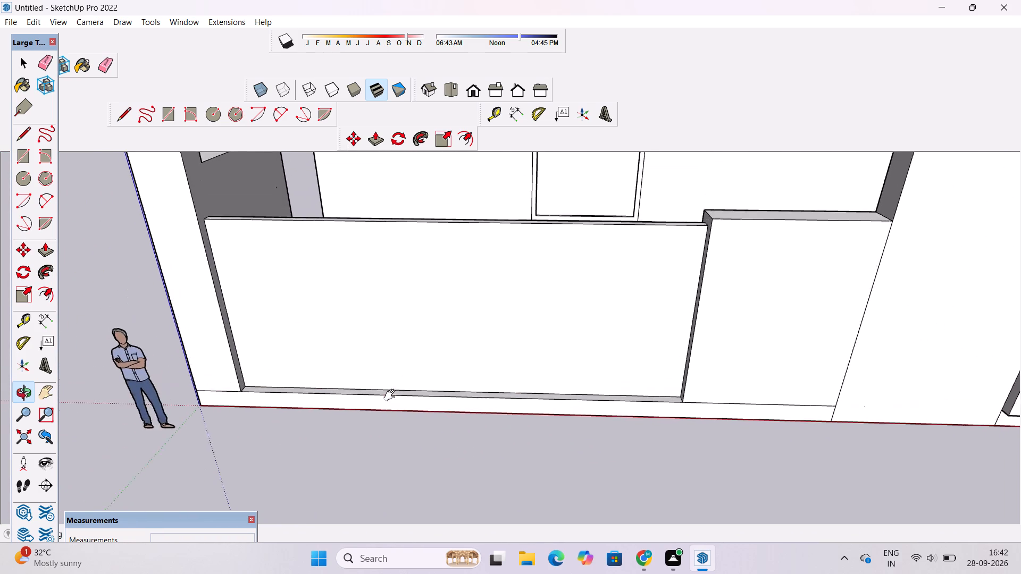
{"action": "left_click_drag", "start_coordinate": [392, 395], "coordinate": [392, 398], "text": "shift"}
{"action": "scroll", "coordinate": [392, 401], "scroll_direction": "up", "scroll_amount": 3}
{"action": "key", "text": "r"}
{"action": "scroll", "coordinate": [392, 401], "scroll_direction": "down", "scroll_amount": 5}
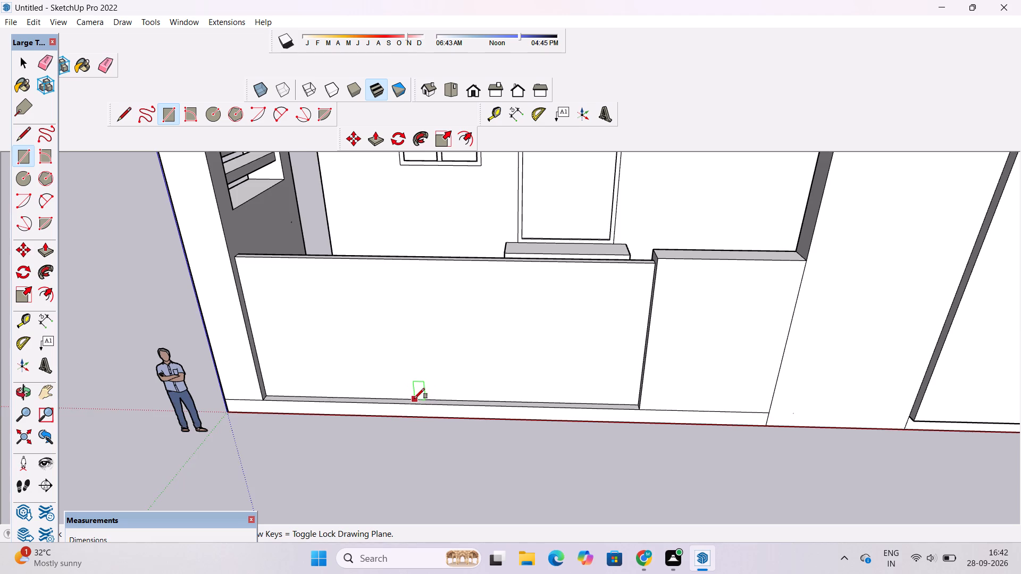
{"action": "scroll", "coordinate": [414, 399], "scroll_direction": "up", "scroll_amount": 5}
{"action": "scroll", "coordinate": [437, 401], "scroll_direction": "down", "scroll_amount": 3}
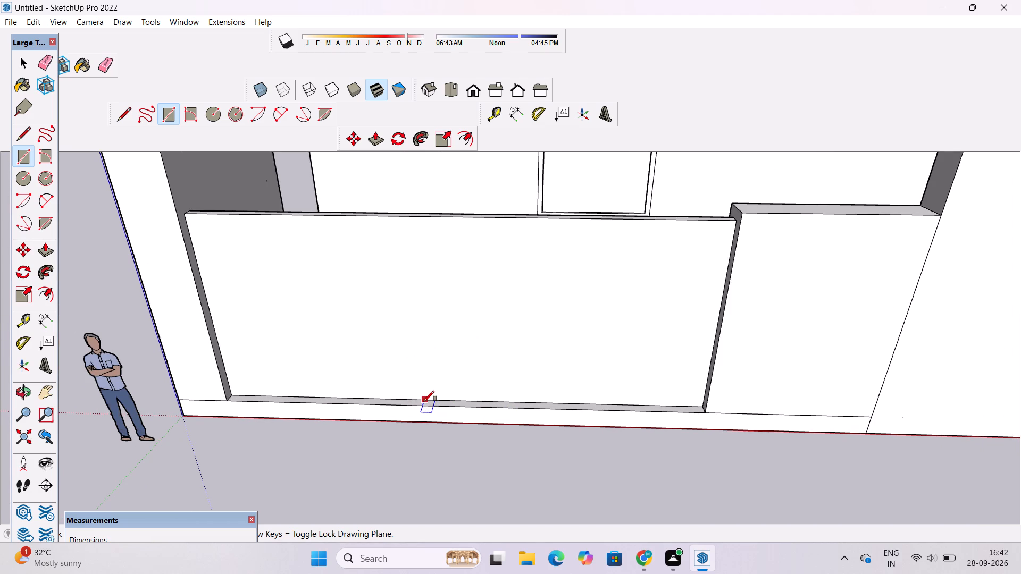
{"action": "scroll", "coordinate": [421, 401], "scroll_direction": "up", "scroll_amount": 4}
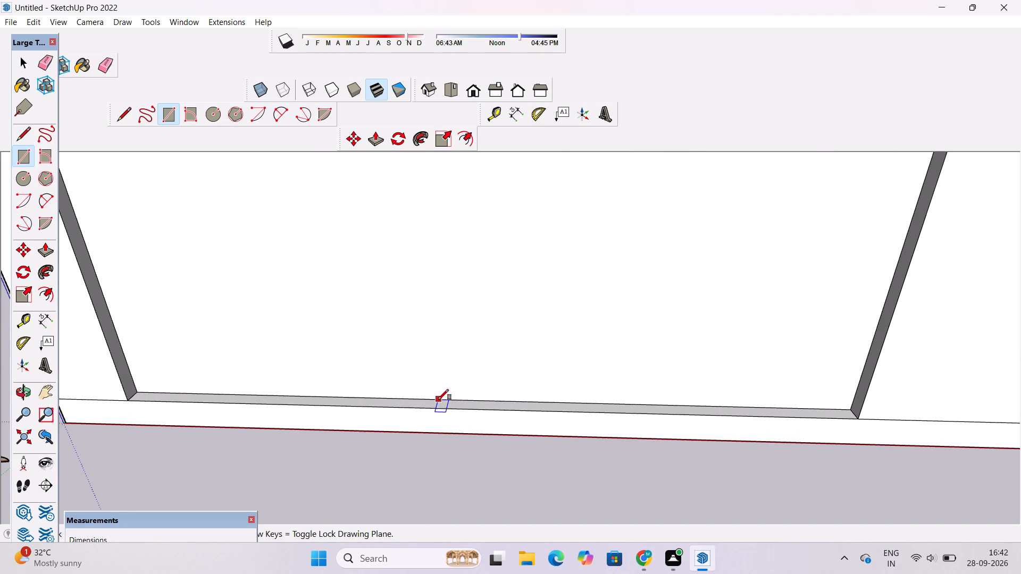
{"action": "scroll", "coordinate": [438, 400], "scroll_direction": "down", "scroll_amount": 5}
{"action": "left_click", "coordinate": [434, 398]}
{"action": "scroll", "coordinate": [433, 395], "scroll_direction": "down", "scroll_amount": 5}
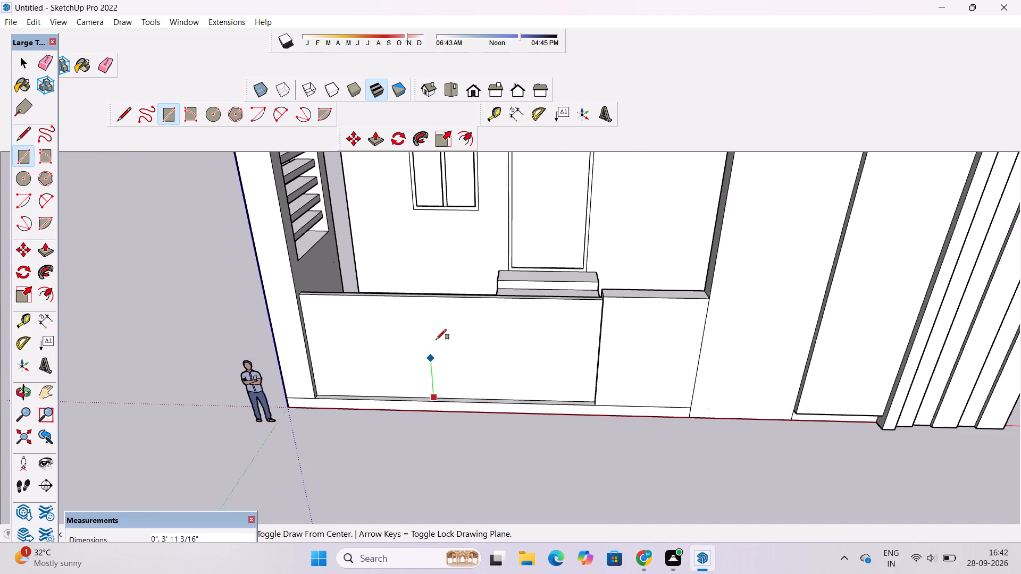
{"action": "scroll", "coordinate": [436, 317], "scroll_direction": "up", "scroll_amount": 4}
{"action": "left_click", "coordinate": [436, 287]}
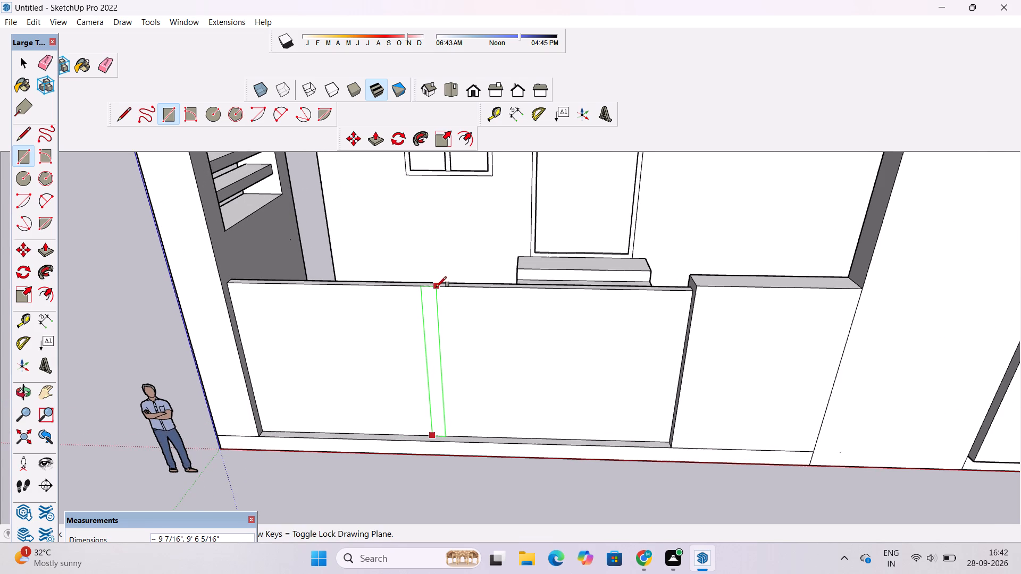
{"action": "key", "text": "space"}
Examine the thin panel and its vertical strip against the low wall, porch and tower from the front at several heights.
{"action": "key", "text": "o"}
{"action": "left_click_drag", "start_coordinate": [418, 327], "coordinate": [414, 226]}
{"action": "scroll", "coordinate": [414, 226], "scroll_direction": "down", "scroll_amount": 6}
{"action": "left_click_drag", "start_coordinate": [415, 281], "coordinate": [444, 290]}
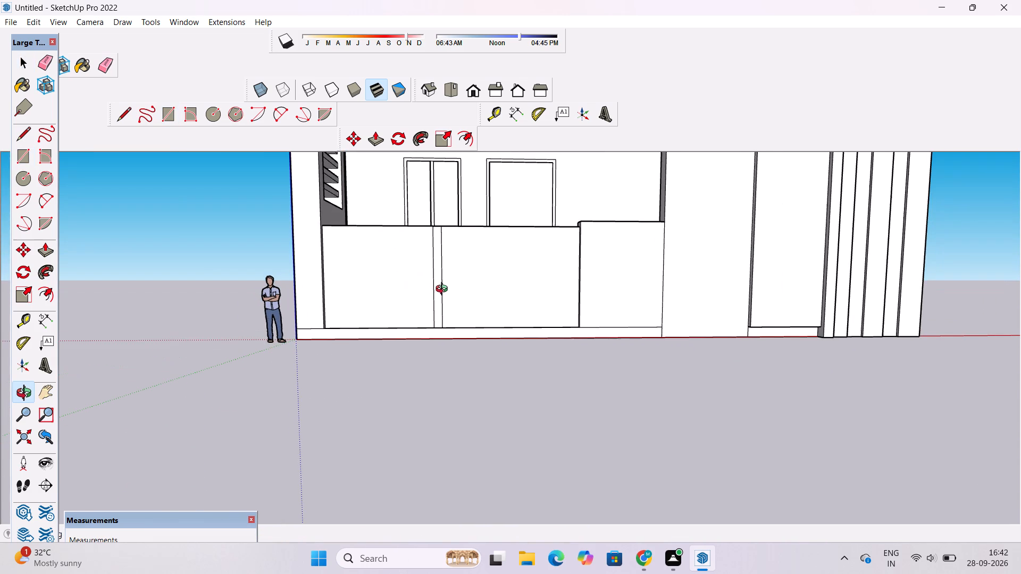
{"action": "left_click_drag", "start_coordinate": [432, 291], "coordinate": [417, 297], "text": "shift"}
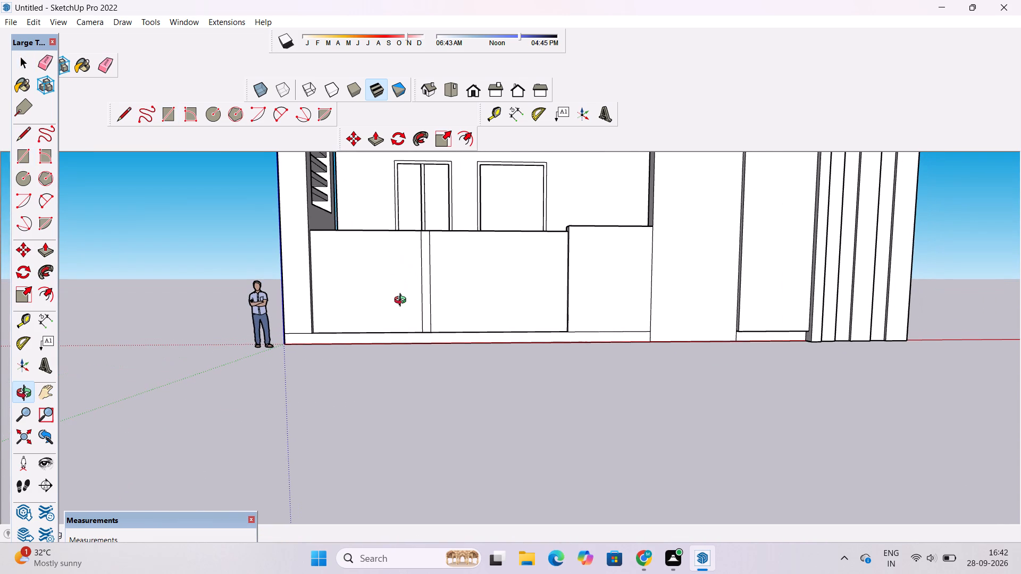
{"action": "scroll", "coordinate": [400, 302], "scroll_direction": "down", "scroll_amount": 4}
{"action": "left_click_drag", "start_coordinate": [400, 302], "coordinate": [411, 389]}
{"action": "scroll", "coordinate": [429, 320], "scroll_direction": "down", "scroll_amount": 4}
{"action": "scroll", "coordinate": [428, 305], "scroll_direction": "up", "scroll_amount": 4}
{"action": "left_click_drag", "start_coordinate": [427, 305], "coordinate": [415, 342]}
{"action": "left_click_drag", "start_coordinate": [419, 353], "coordinate": [380, 345]}
{"action": "left_click_drag", "start_coordinate": [371, 377], "coordinate": [372, 293]}
{"action": "left_click_drag", "start_coordinate": [431, 297], "coordinate": [415, 309], "text": "shift"}
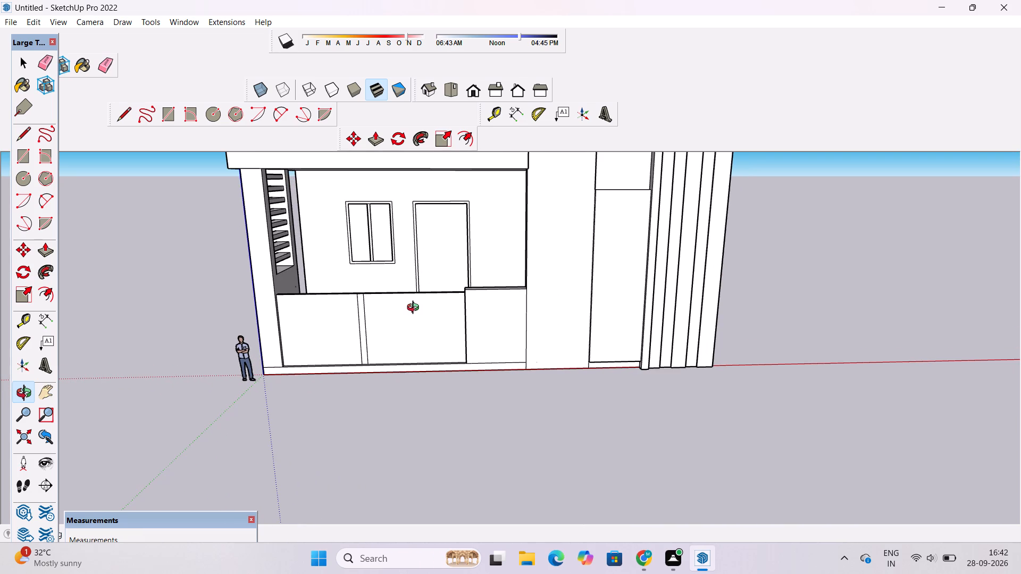
{"action": "left_click_drag", "start_coordinate": [432, 380], "coordinate": [427, 306]}
{"action": "left_click_drag", "start_coordinate": [424, 308], "coordinate": [365, 330]}
{"action": "scroll", "coordinate": [312, 359], "scroll_direction": "up", "scroll_amount": 2}
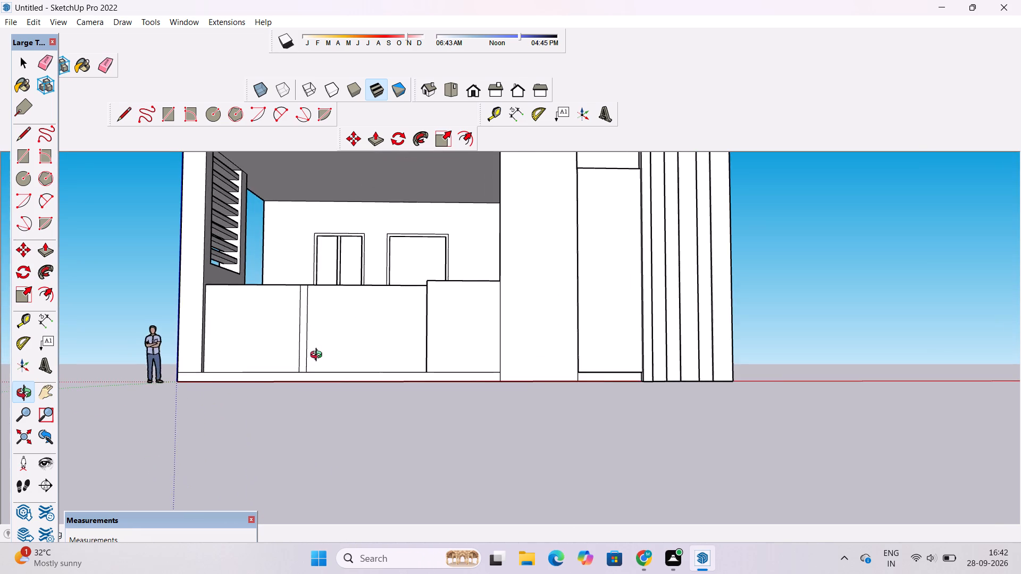
{"action": "left_click_drag", "start_coordinate": [352, 336], "coordinate": [334, 357]}
{"action": "scroll", "coordinate": [333, 357], "scroll_direction": "down", "scroll_amount": 5}
{"action": "left_click_drag", "start_coordinate": [358, 349], "coordinate": [317, 354]}
{"action": "left_click_drag", "start_coordinate": [327, 361], "coordinate": [388, 353]}
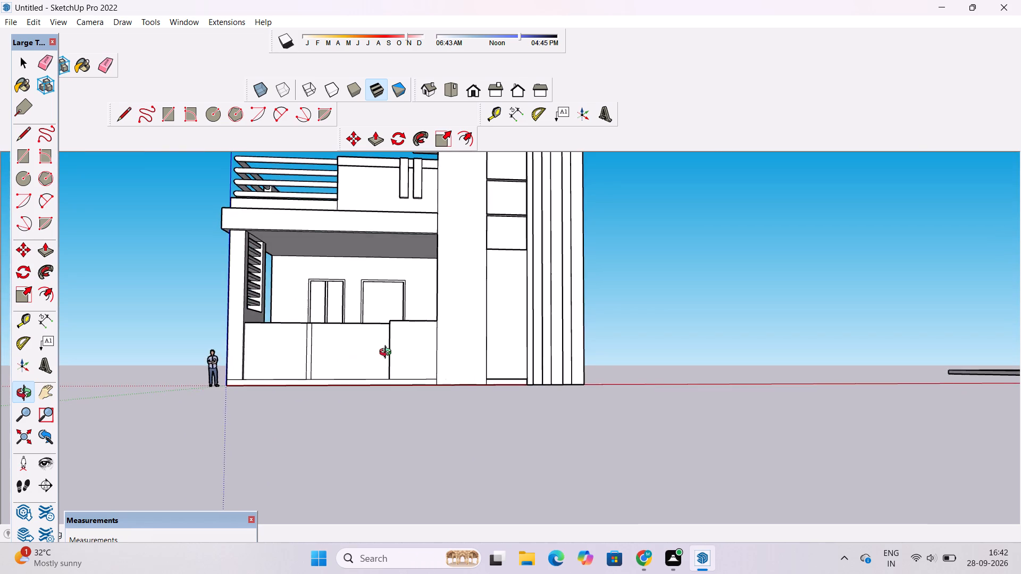
{"action": "left_click_drag", "start_coordinate": [388, 353], "coordinate": [340, 359], "text": "shift"}
{"action": "scroll", "coordinate": [339, 349], "scroll_direction": "up", "scroll_amount": 1}
{"action": "left_click_drag", "start_coordinate": [339, 349], "coordinate": [314, 352], "text": "shift"}
{"action": "left_click_drag", "start_coordinate": [397, 356], "coordinate": [366, 347], "text": "shift"}
{"action": "left_click_drag", "start_coordinate": [333, 359], "coordinate": [329, 425]}
{"action": "scroll", "coordinate": [308, 372], "scroll_direction": "up", "scroll_amount": 9}
{"action": "left_click_drag", "start_coordinate": [297, 367], "coordinate": [319, 364], "text": "shift"}
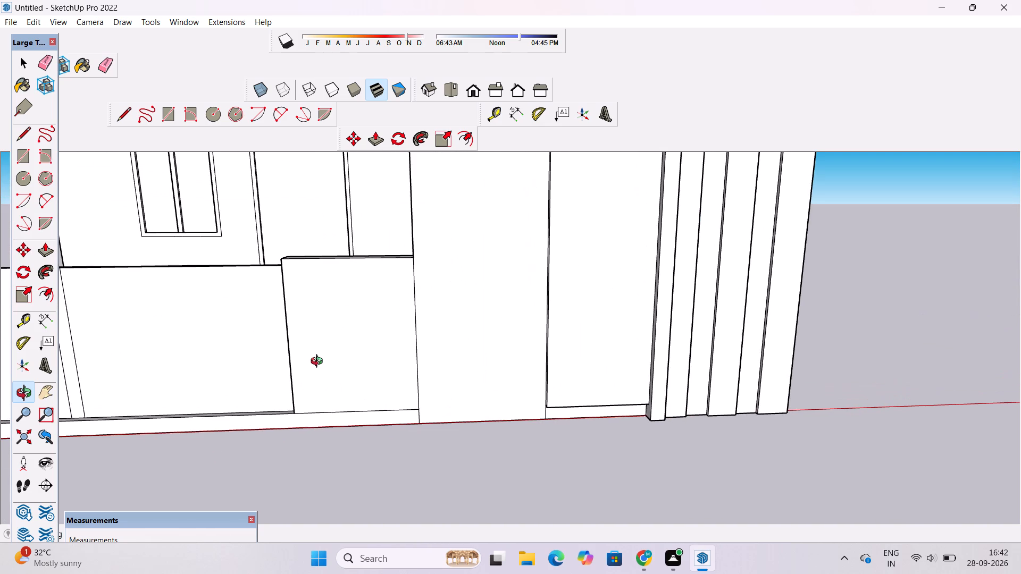
{"action": "left_click_drag", "start_coordinate": [322, 360], "coordinate": [307, 359]}
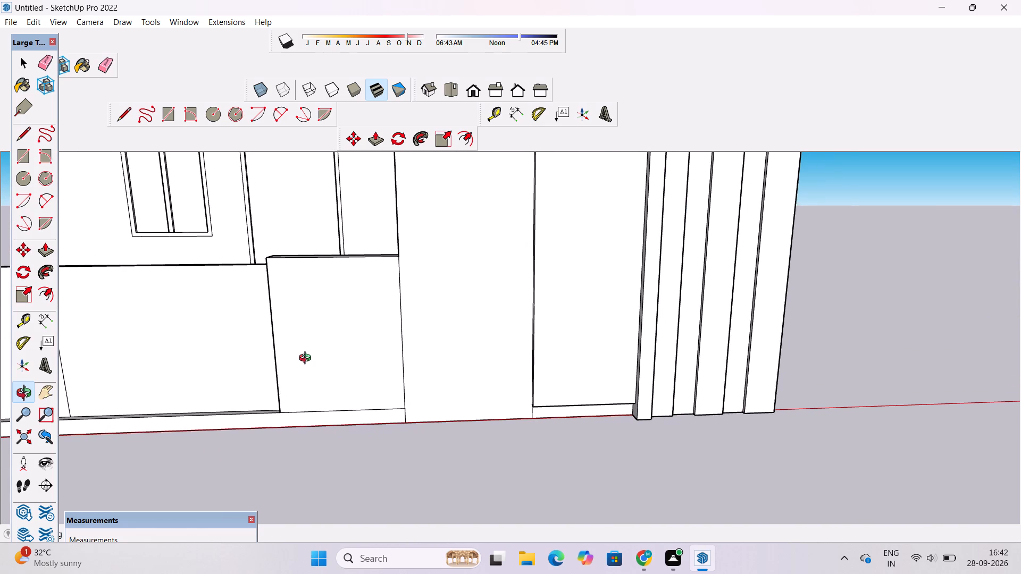
Draw a rectangle about 4'6" wide and 5' high, centred on the low wall's front face beside the tower.
{"action": "scroll", "coordinate": [307, 359], "scroll_direction": "up", "scroll_amount": 1}
{"action": "left_click_drag", "start_coordinate": [308, 358], "coordinate": [304, 351]}
{"action": "left_click_drag", "start_coordinate": [313, 344], "coordinate": [290, 354], "text": "shift"}
{"action": "scroll", "coordinate": [287, 357], "scroll_direction": "up", "scroll_amount": 6}
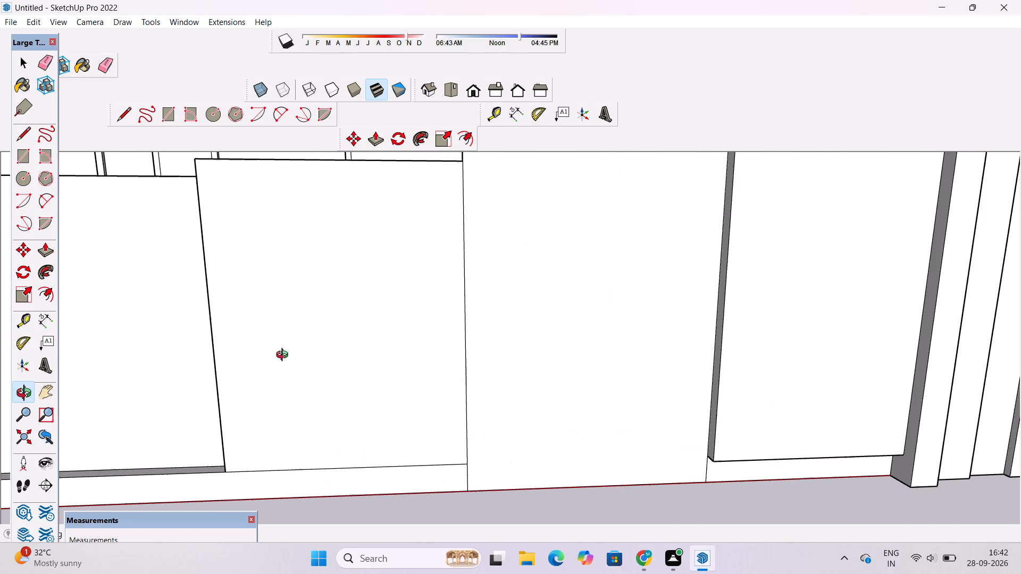
{"action": "left_click_drag", "start_coordinate": [298, 351], "coordinate": [296, 327]}
{"action": "left_click_drag", "start_coordinate": [296, 328], "coordinate": [277, 318], "text": "shift"}
{"action": "scroll", "coordinate": [276, 315], "scroll_direction": "down", "scroll_amount": 7}
{"action": "left_click_drag", "start_coordinate": [255, 348], "coordinate": [242, 324]}
{"action": "left_click", "coordinate": [244, 320], "text": "shift"}
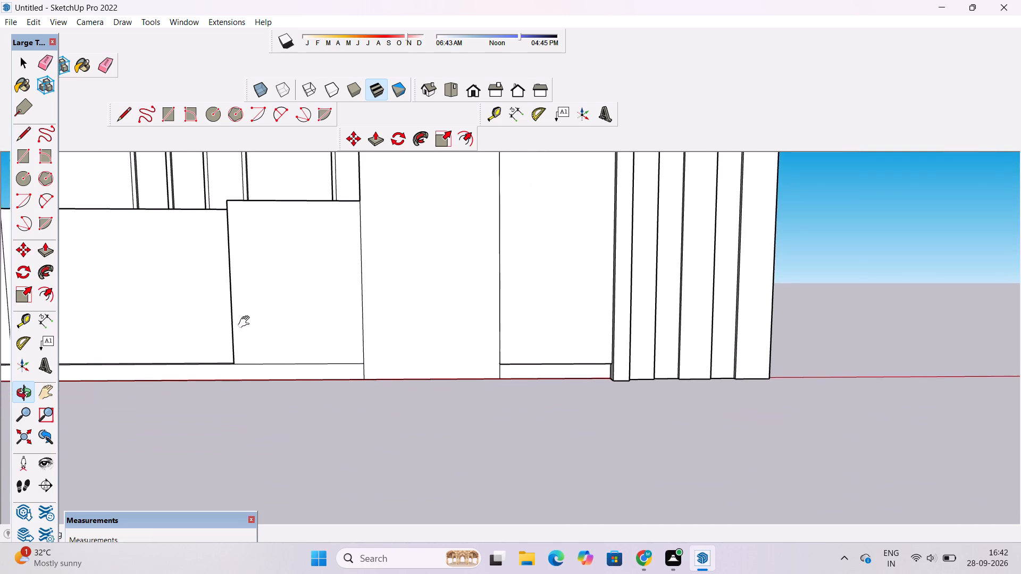
{"action": "key", "text": "r"}
{"action": "scroll", "coordinate": [248, 325], "scroll_direction": "down", "scroll_amount": 4}
{"action": "scroll", "coordinate": [272, 271], "scroll_direction": "up", "scroll_amount": 8}
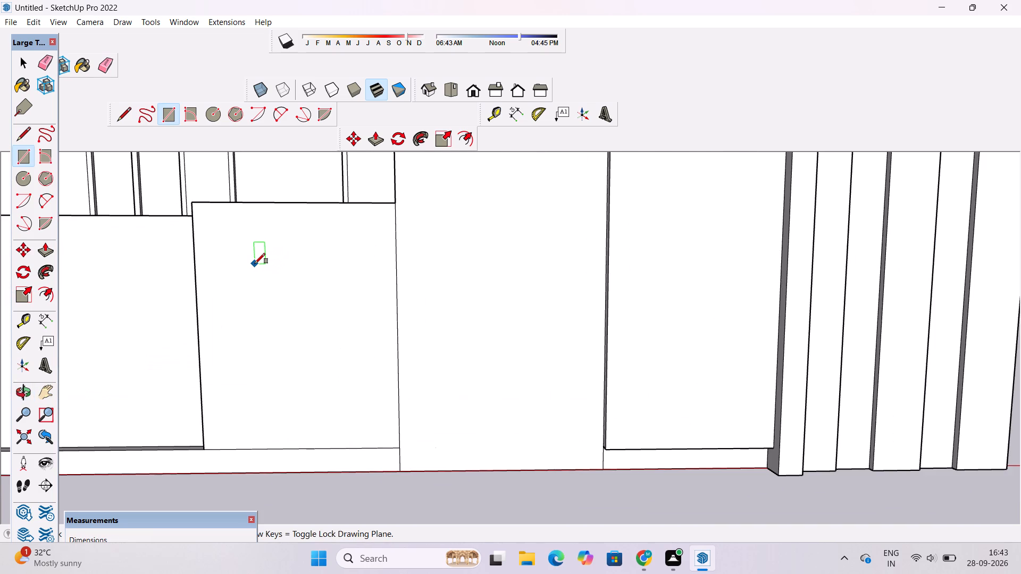
{"action": "left_click", "coordinate": [255, 259]}
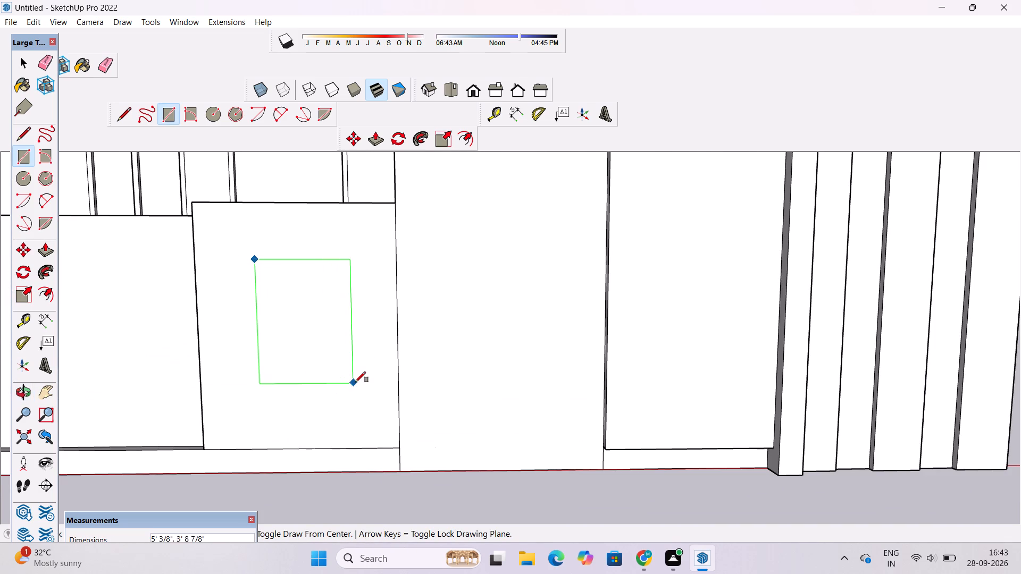
{"action": "scroll", "coordinate": [366, 382], "scroll_direction": "up", "scroll_amount": 2}
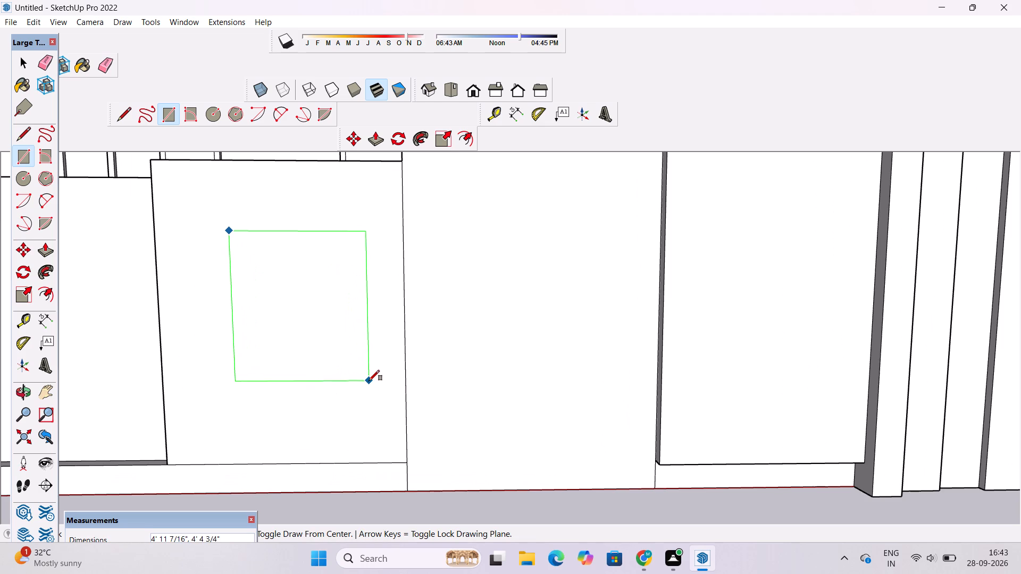
{"action": "left_click", "coordinate": [376, 389]}
{"action": "key", "text": "space"}
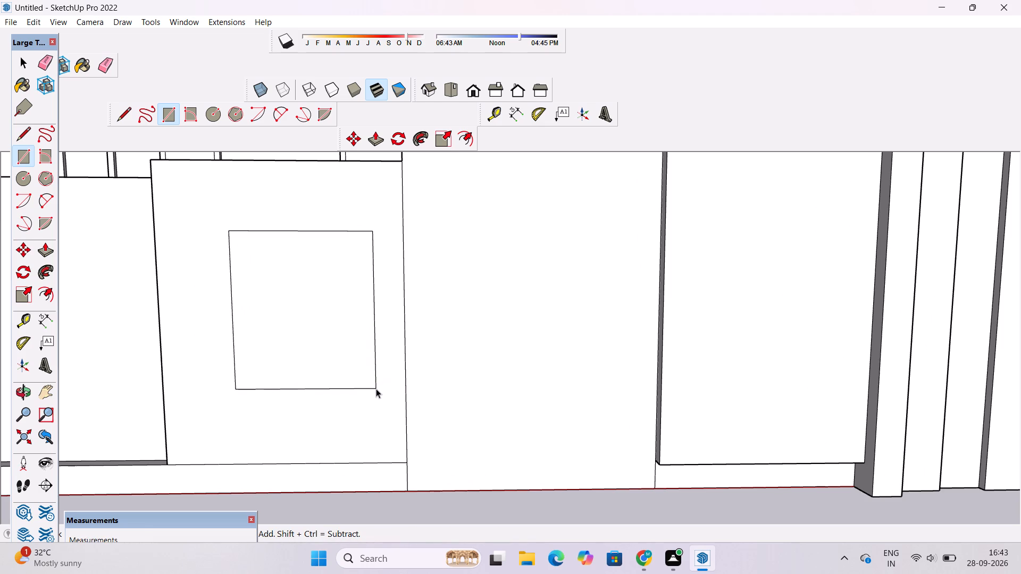
Offset the low wall's rectangle 4" inward to form a border band.
{"action": "scroll", "coordinate": [351, 367], "scroll_direction": "down", "scroll_amount": 3}
{"action": "type", "text": "of"}
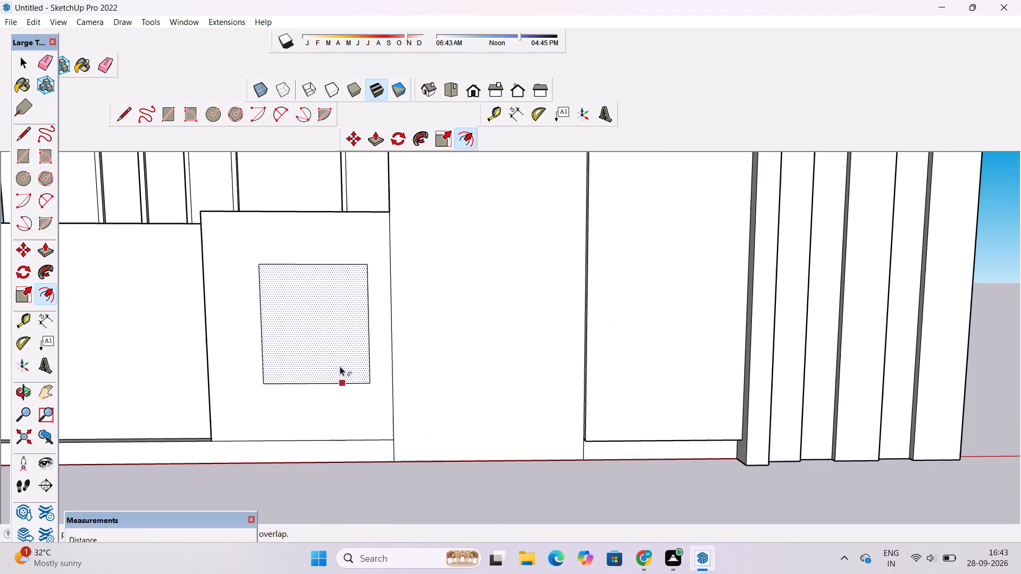
{"action": "left_click", "coordinate": [308, 270]}
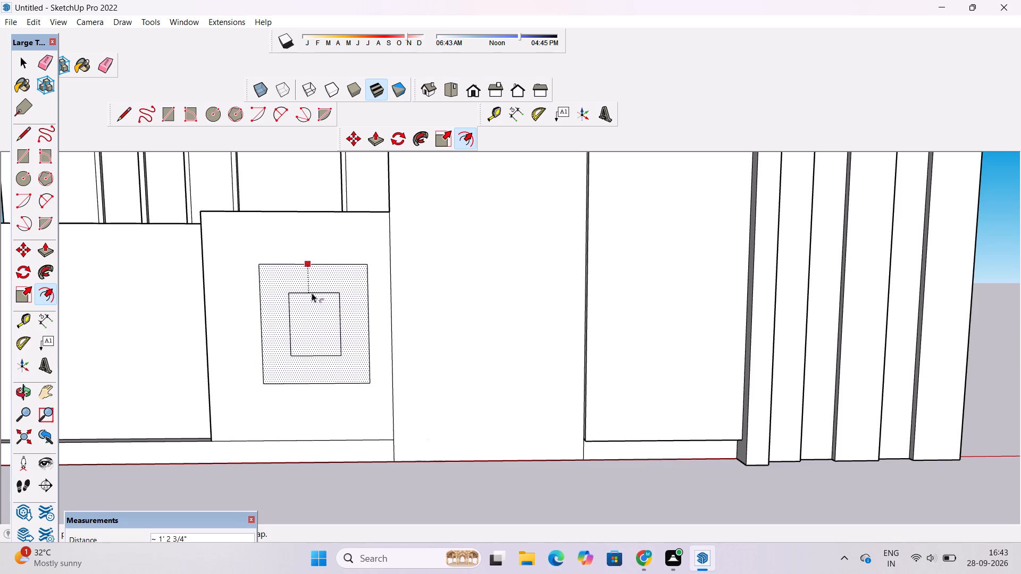
{"action": "type", "text": "4\""}
{"action": "key", "text": "Return"}
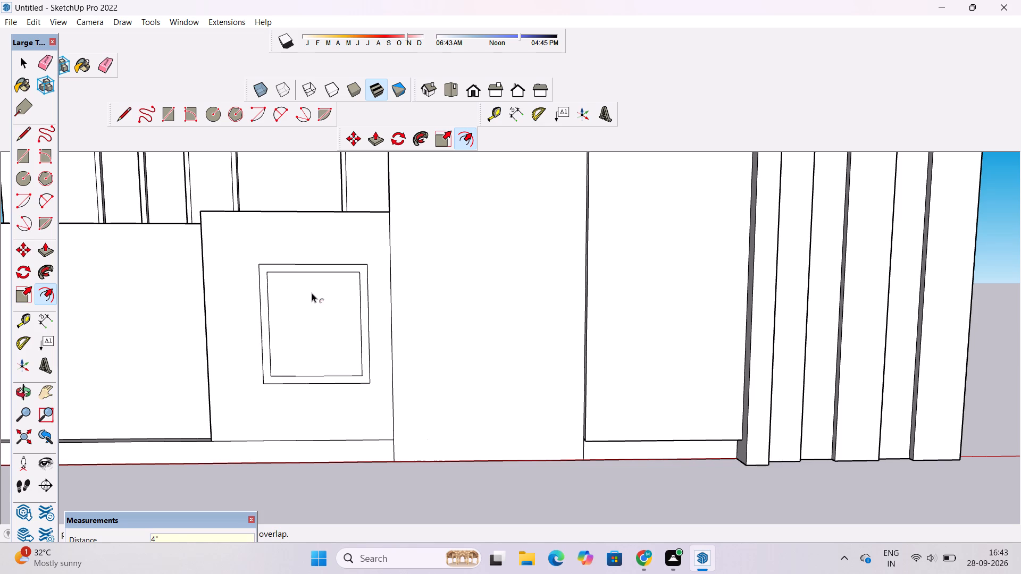
Examine the bordered rectangle against the porch, thin panel and tower from the front and at an angle.
{"action": "key", "text": "o"}
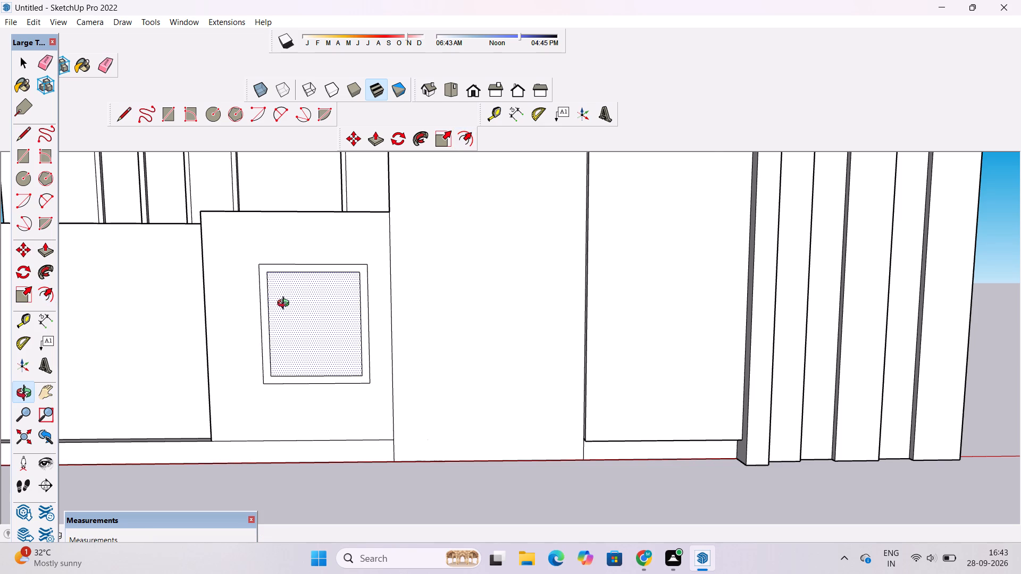
{"action": "scroll", "coordinate": [284, 306], "scroll_direction": "down", "scroll_amount": 5}
{"action": "left_click_drag", "start_coordinate": [282, 316], "coordinate": [266, 351]}
{"action": "left_click_drag", "start_coordinate": [253, 353], "coordinate": [308, 346], "text": "shift"}
{"action": "scroll", "coordinate": [310, 346], "scroll_direction": "down", "scroll_amount": 7}
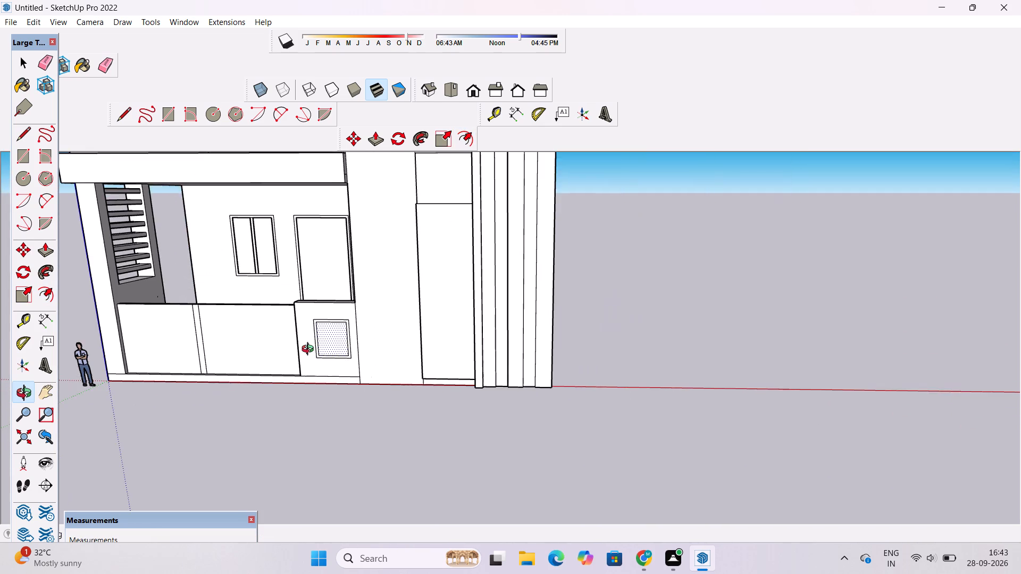
{"action": "left_click_drag", "start_coordinate": [309, 347], "coordinate": [311, 340]}
{"action": "left_click_drag", "start_coordinate": [314, 349], "coordinate": [330, 302]}
{"action": "scroll", "coordinate": [333, 299], "scroll_direction": "down", "scroll_amount": 5}
{"action": "left_click_drag", "start_coordinate": [300, 326], "coordinate": [374, 359], "text": "shift"}
{"action": "scroll", "coordinate": [372, 341], "scroll_direction": "up", "scroll_amount": 3}
{"action": "left_click_drag", "start_coordinate": [364, 347], "coordinate": [541, 419]}
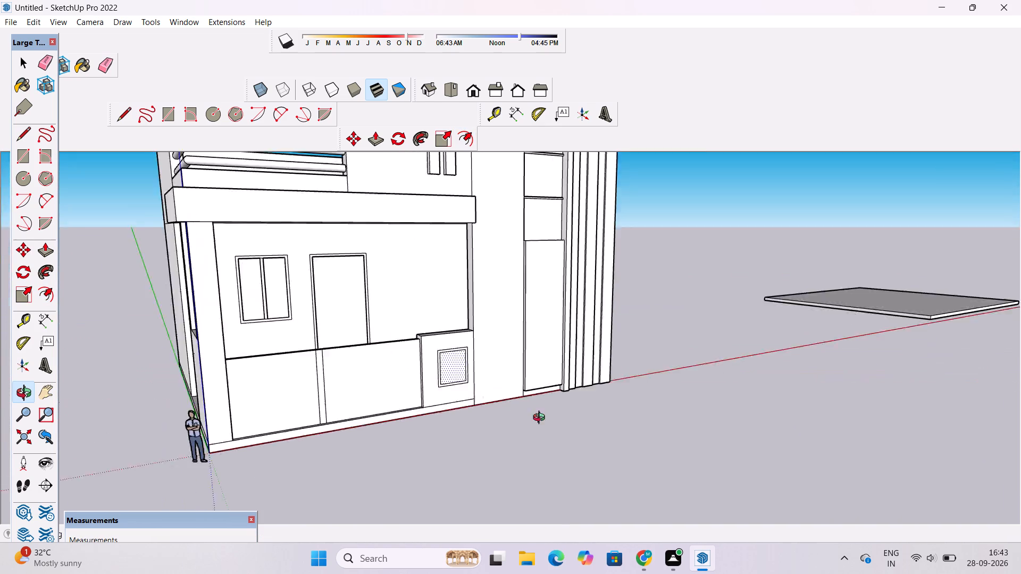
{"action": "left_click_drag", "start_coordinate": [541, 419], "coordinate": [411, 429]}
{"action": "left_click_drag", "start_coordinate": [408, 425], "coordinate": [407, 381], "text": "shift"}
Push/Pull the 4" border band on the low wall 2" outward to form a raised frame.
{"action": "scroll", "coordinate": [435, 354], "scroll_direction": "up", "scroll_amount": 2}
{"action": "left_click_drag", "start_coordinate": [463, 354], "coordinate": [309, 425]}
{"action": "scroll", "coordinate": [268, 394], "scroll_direction": "up", "scroll_amount": 5}
{"action": "left_click_drag", "start_coordinate": [238, 401], "coordinate": [233, 374]}
{"action": "left_click_drag", "start_coordinate": [235, 372], "coordinate": [257, 332]}
{"action": "left_click_drag", "start_coordinate": [311, 347], "coordinate": [263, 357]}
{"action": "scroll", "coordinate": [260, 337], "scroll_direction": "up", "scroll_amount": 4}
{"action": "left_click_drag", "start_coordinate": [282, 320], "coordinate": [305, 337], "text": "shift"}
{"action": "key", "text": "p"}
{"action": "scroll", "coordinate": [306, 332], "scroll_direction": "up", "scroll_amount": 4}
{"action": "key", "text": "space"}
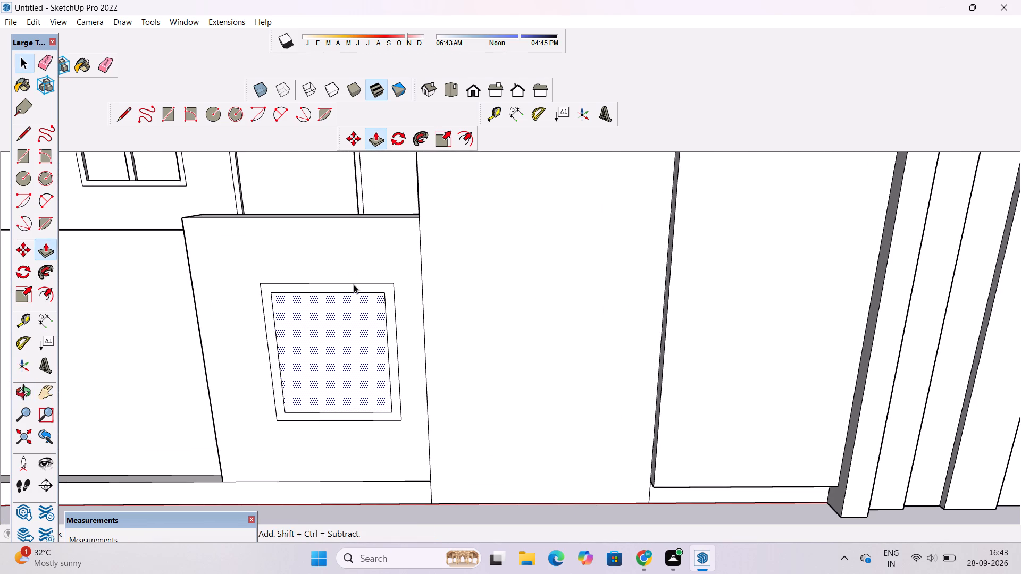
{"action": "left_click", "coordinate": [354, 284]}
{"action": "left_click", "coordinate": [355, 290]}
{"action": "key", "text": "p"}
{"action": "left_click", "coordinate": [355, 290]}
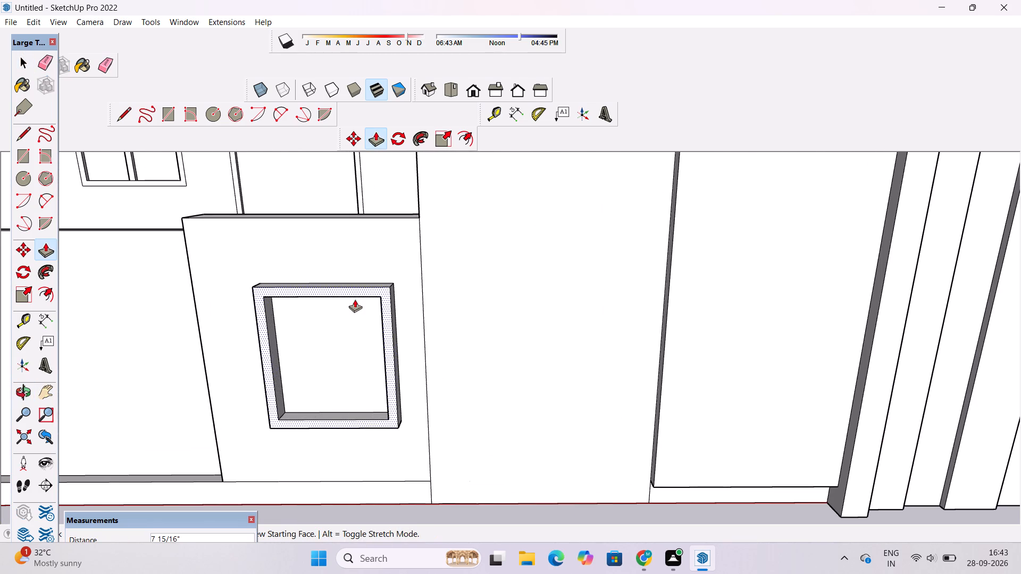
{"action": "type", "text": "2\""}
{"action": "key", "text": "Return"}
Examine the whole house front with the raised frame, from ground level and from above at several angles.
{"action": "key", "text": "o"}
{"action": "scroll", "coordinate": [333, 341], "scroll_direction": "down", "scroll_amount": 7}
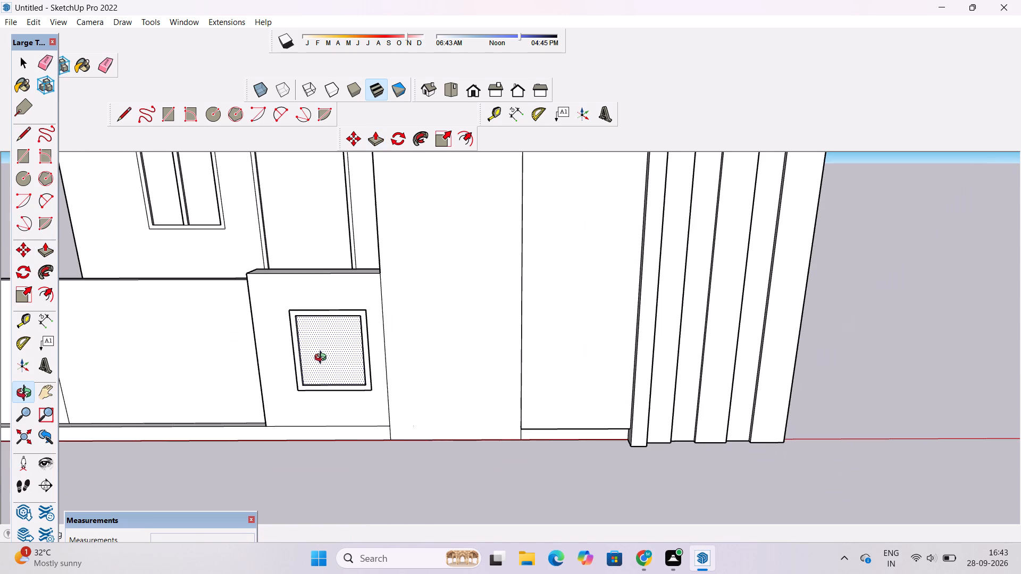
{"action": "scroll", "coordinate": [315, 375], "scroll_direction": "down", "scroll_amount": 4}
{"action": "left_click_drag", "start_coordinate": [310, 383], "coordinate": [299, 333]}
{"action": "scroll", "coordinate": [299, 332], "scroll_direction": "down", "scroll_amount": 6}
{"action": "scroll", "coordinate": [286, 342], "scroll_direction": "up", "scroll_amount": 5}
{"action": "left_click_drag", "start_coordinate": [279, 343], "coordinate": [290, 345]}
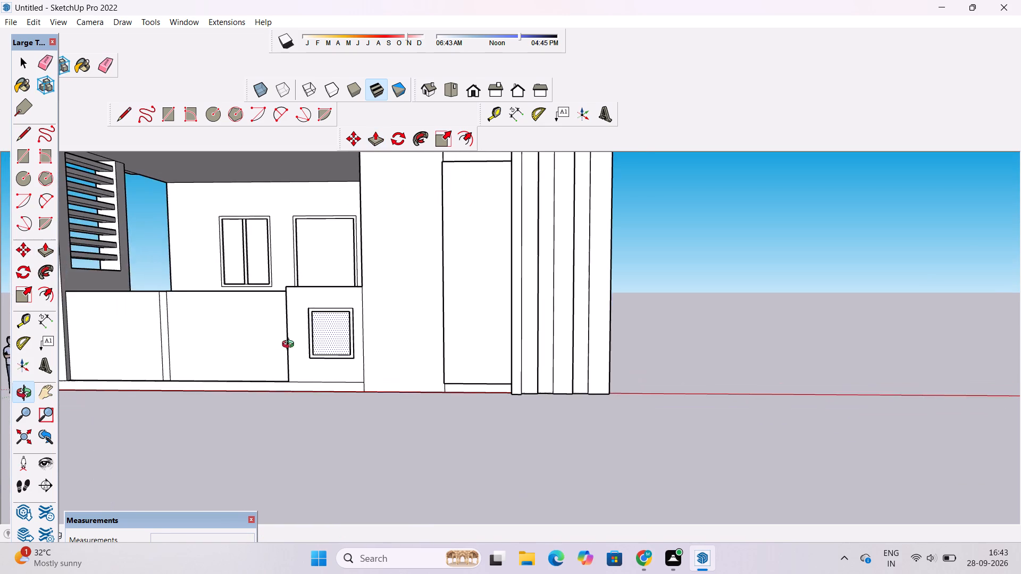
{"action": "left_click_drag", "start_coordinate": [290, 345], "coordinate": [471, 415]}
{"action": "scroll", "coordinate": [458, 415], "scroll_direction": "up", "scroll_amount": 3}
{"action": "left_click_drag", "start_coordinate": [450, 412], "coordinate": [405, 348], "text": "shift"}
{"action": "left_click_drag", "start_coordinate": [490, 370], "coordinate": [393, 370]}
{"action": "scroll", "coordinate": [388, 373], "scroll_direction": "down", "scroll_amount": 7}
{"action": "left_click_drag", "start_coordinate": [449, 401], "coordinate": [356, 382]}
{"action": "left_click_drag", "start_coordinate": [364, 394], "coordinate": [265, 357]}
{"action": "scroll", "coordinate": [249, 352], "scroll_direction": "down", "scroll_amount": 6}
{"action": "left_click_drag", "start_coordinate": [306, 339], "coordinate": [409, 457], "text": "shift"}
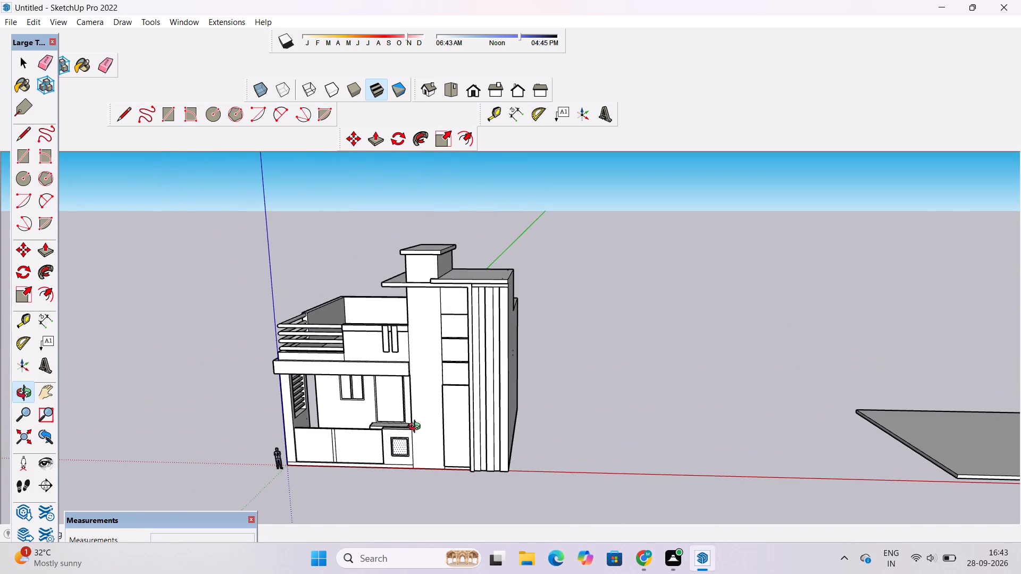
{"action": "scroll", "coordinate": [414, 416], "scroll_direction": "up", "scroll_amount": 1}
{"action": "left_click_drag", "start_coordinate": [409, 427], "coordinate": [379, 379], "text": "shift"}
{"action": "scroll", "coordinate": [370, 376], "scroll_direction": "down", "scroll_amount": 4}
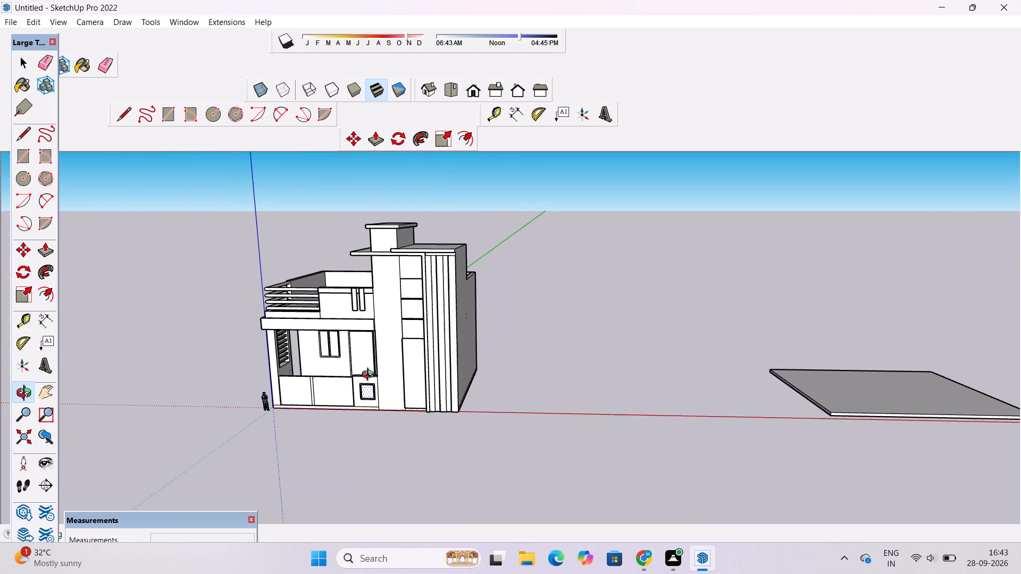
{"action": "scroll", "coordinate": [370, 376], "scroll_direction": "up", "scroll_amount": 3}
{"action": "scroll", "coordinate": [370, 376], "scroll_direction": "down", "scroll_amount": 4}
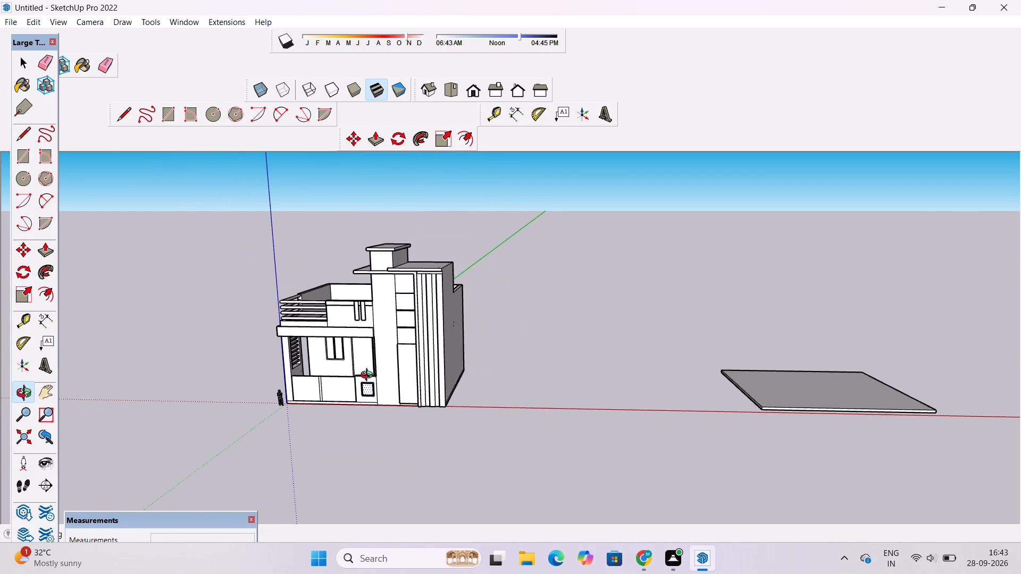
Erase the edge line separating the front beam's underside from the porch ceiling.
{"action": "left_click_drag", "start_coordinate": [371, 398], "coordinate": [374, 296]}
{"action": "scroll", "coordinate": [314, 321], "scroll_direction": "up", "scroll_amount": 12}
{"action": "left_click_drag", "start_coordinate": [334, 376], "coordinate": [402, 284]}
{"action": "scroll", "coordinate": [397, 283], "scroll_direction": "up", "scroll_amount": 3}
{"action": "left_click_drag", "start_coordinate": [378, 295], "coordinate": [382, 301]}
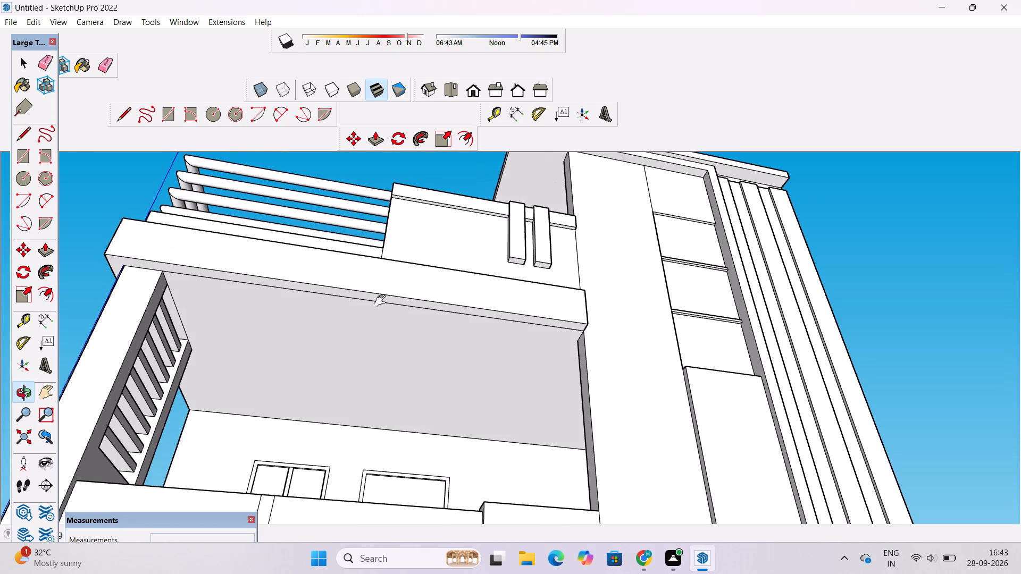
{"action": "left_click_drag", "start_coordinate": [382, 301], "coordinate": [406, 317]}
{"action": "scroll", "coordinate": [403, 324], "scroll_direction": "up", "scroll_amount": 3}
{"action": "key", "text": "e"}
{"action": "left_click_drag", "start_coordinate": [383, 308], "coordinate": [383, 315]}
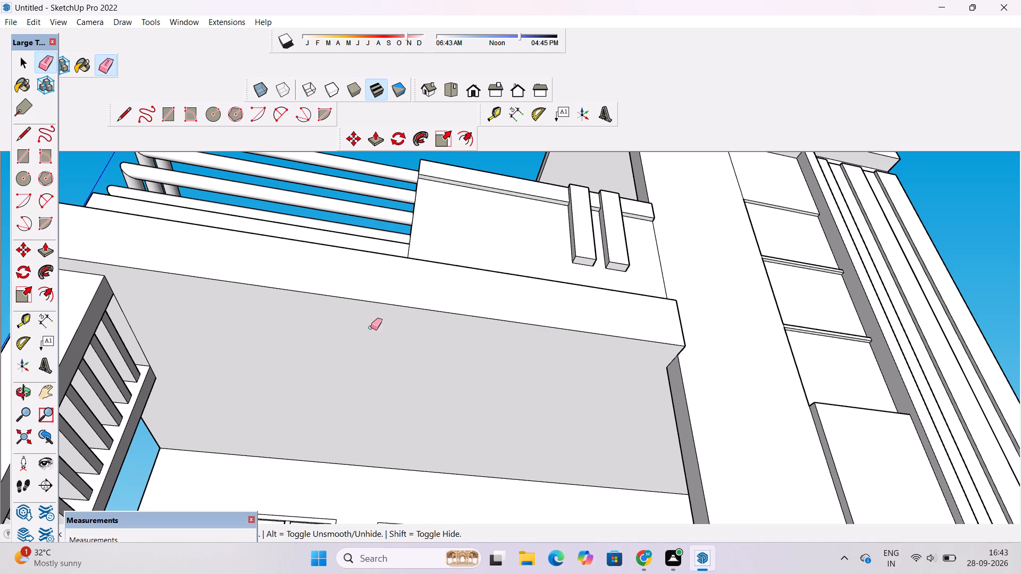
{"action": "scroll", "coordinate": [279, 346], "scroll_direction": "down", "scroll_amount": 3}
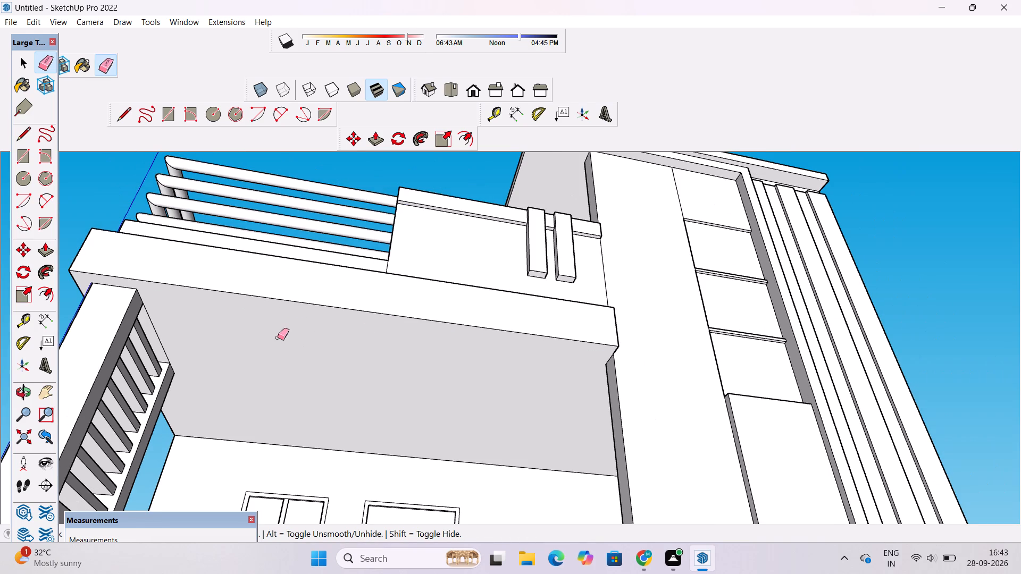
Draw a circle of 6" radius on the porch ceiling, near the front beam at the louvred side.
{"action": "key", "text": "o"}
{"action": "left_click_drag", "start_coordinate": [277, 336], "coordinate": [248, 335], "text": "shift"}
{"action": "scroll", "coordinate": [267, 322], "scroll_direction": "down", "scroll_amount": 6}
{"action": "left_click_drag", "start_coordinate": [326, 280], "coordinate": [275, 275]}
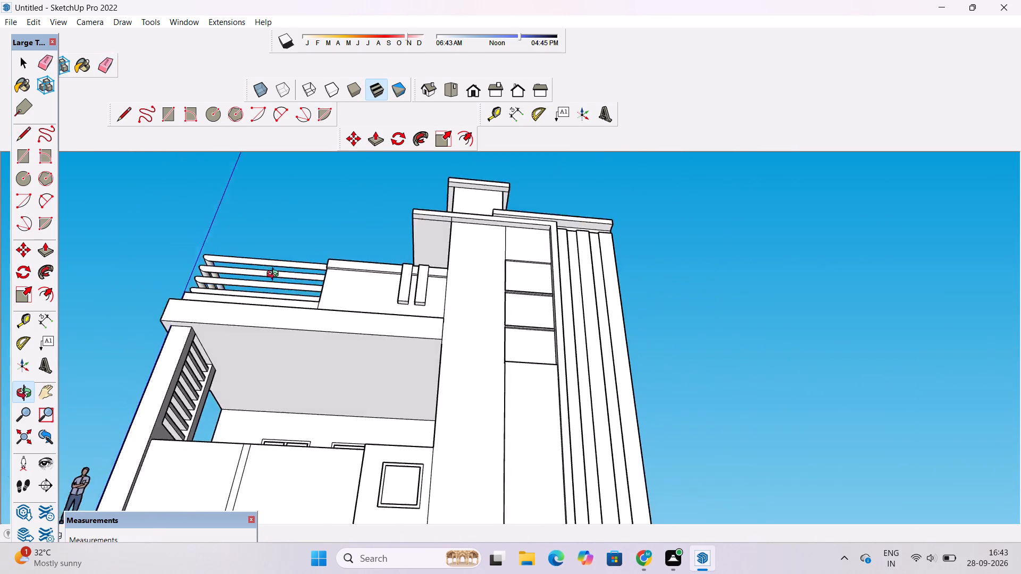
{"action": "left_click_drag", "start_coordinate": [275, 275], "coordinate": [225, 280]}
{"action": "scroll", "coordinate": [302, 410], "scroll_direction": "up", "scroll_amount": 4}
{"action": "left_click_drag", "start_coordinate": [305, 439], "coordinate": [384, 379]}
{"action": "scroll", "coordinate": [384, 378], "scroll_direction": "down", "scroll_amount": 5}
{"action": "left_click_drag", "start_coordinate": [358, 365], "coordinate": [354, 429]}
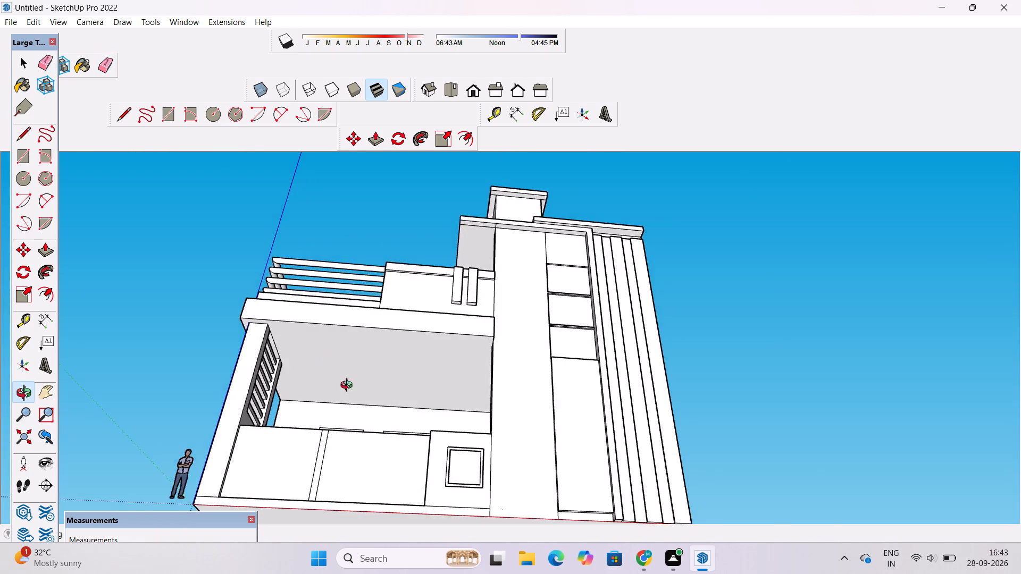
{"action": "scroll", "coordinate": [336, 366], "scroll_direction": "up", "scroll_amount": 4}
{"action": "left_click_drag", "start_coordinate": [330, 381], "coordinate": [328, 394]}
{"action": "scroll", "coordinate": [328, 394], "scroll_direction": "up", "scroll_amount": 4}
{"action": "key", "text": "c"}
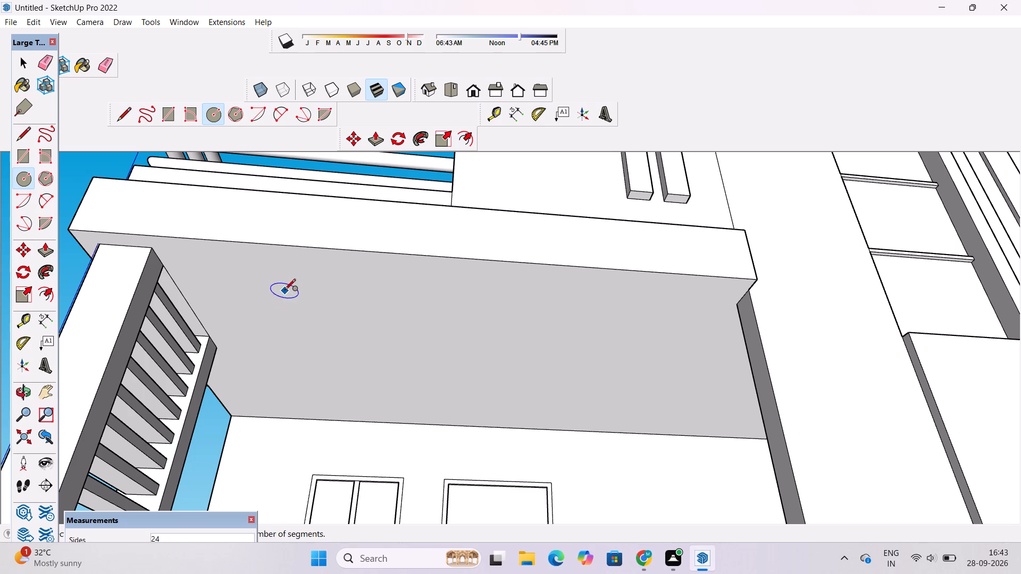
{"action": "left_click", "coordinate": [284, 291]}
{"action": "type", "text": "6\""}
{"action": "key", "text": "Return"}
{"action": "key", "text": "space"}
Copy the ceiling circle twice along the front beam to make an evenly spaced row of three.
{"action": "scroll", "coordinate": [282, 309], "scroll_direction": "up", "scroll_amount": 9}
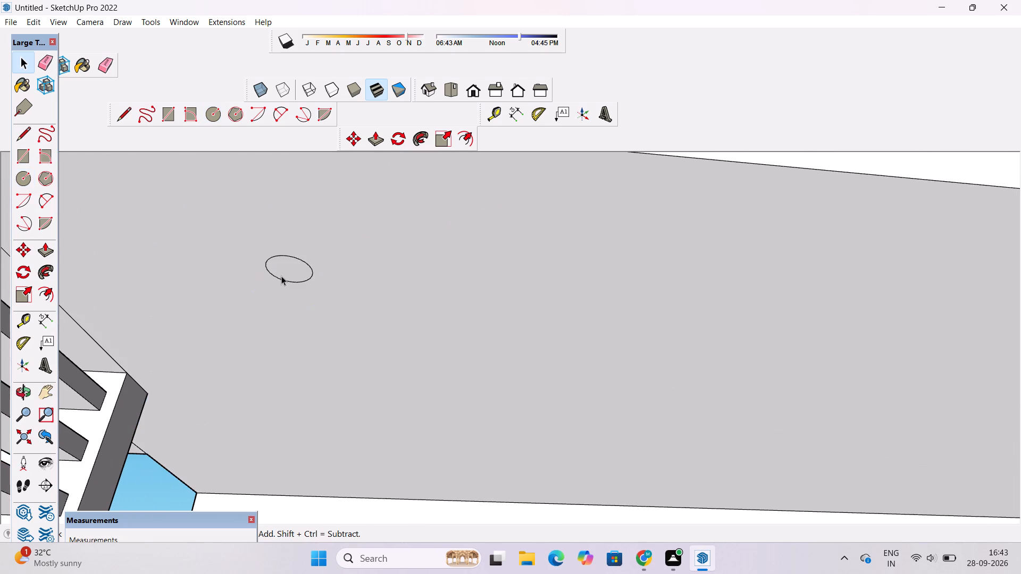
{"action": "double_click", "coordinate": [287, 269]}
{"action": "key", "text": "m"}
{"action": "scroll", "coordinate": [223, 278], "scroll_direction": "down", "scroll_amount": 7}
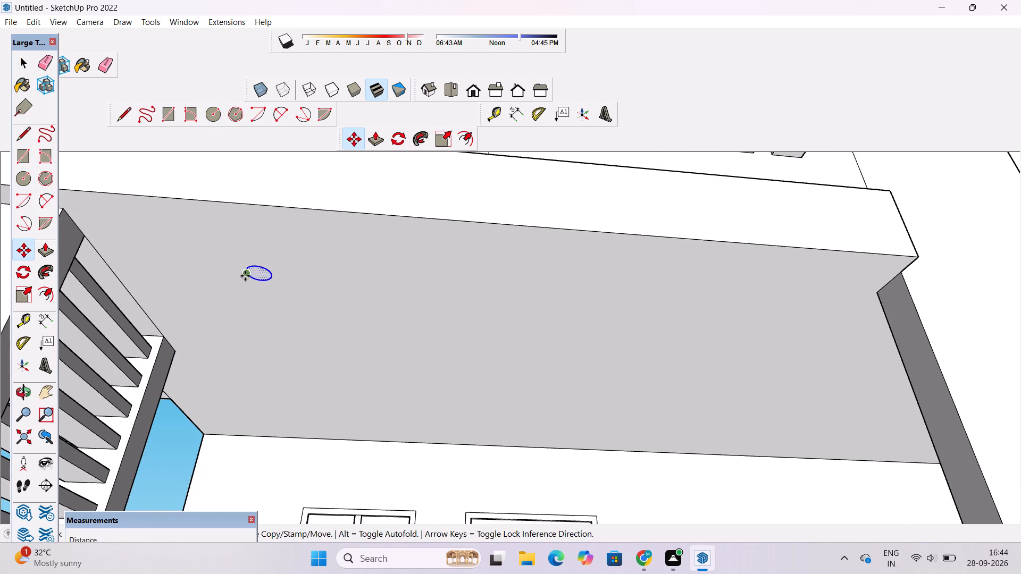
{"action": "left_click", "coordinate": [245, 276]}
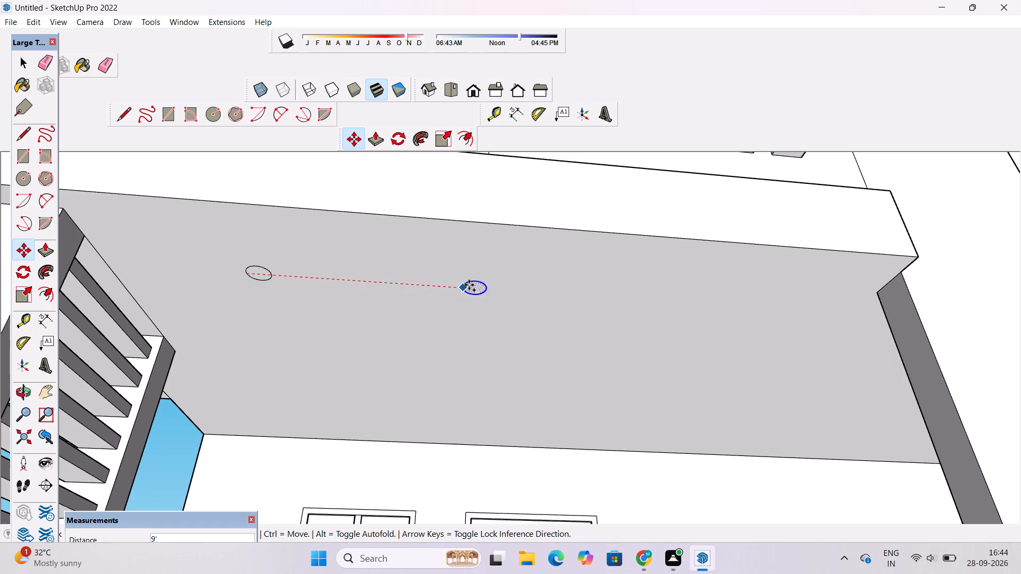
{"action": "left_click", "coordinate": [484, 288]}
{"action": "left_click", "coordinate": [484, 290]}
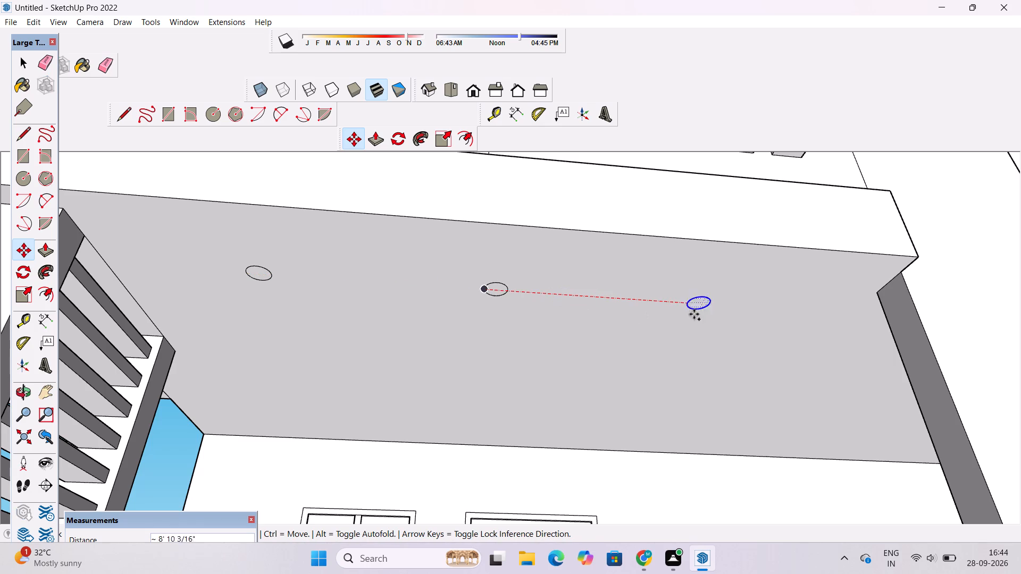
{"action": "left_click", "coordinate": [718, 309]}
Copy the third circle about 8'5" diagonally backward, and that copy about 11'7" toward the louvres, forming a staggered second row.
{"action": "left_click", "coordinate": [727, 313]}
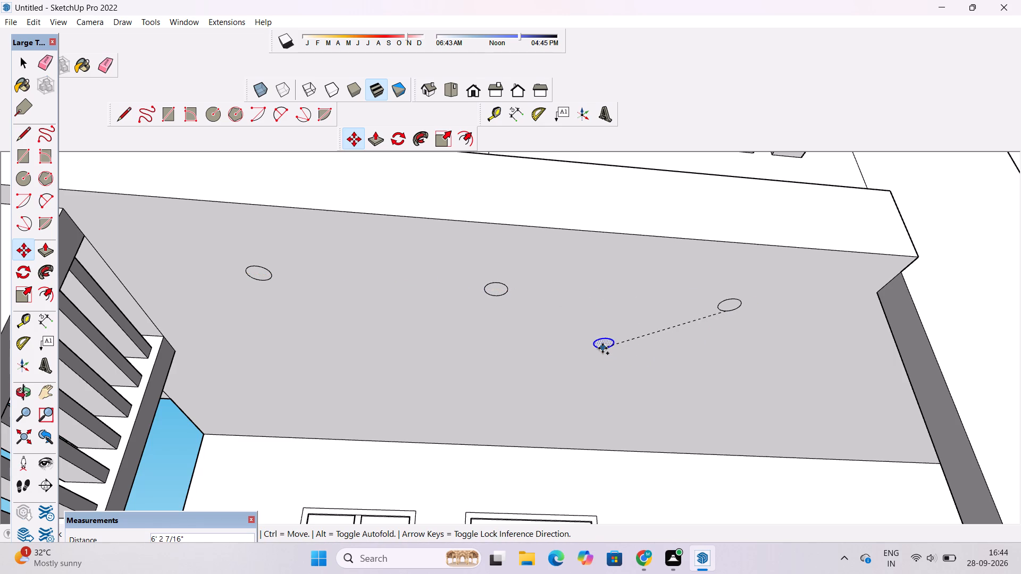
{"action": "left_click", "coordinate": [591, 375]}
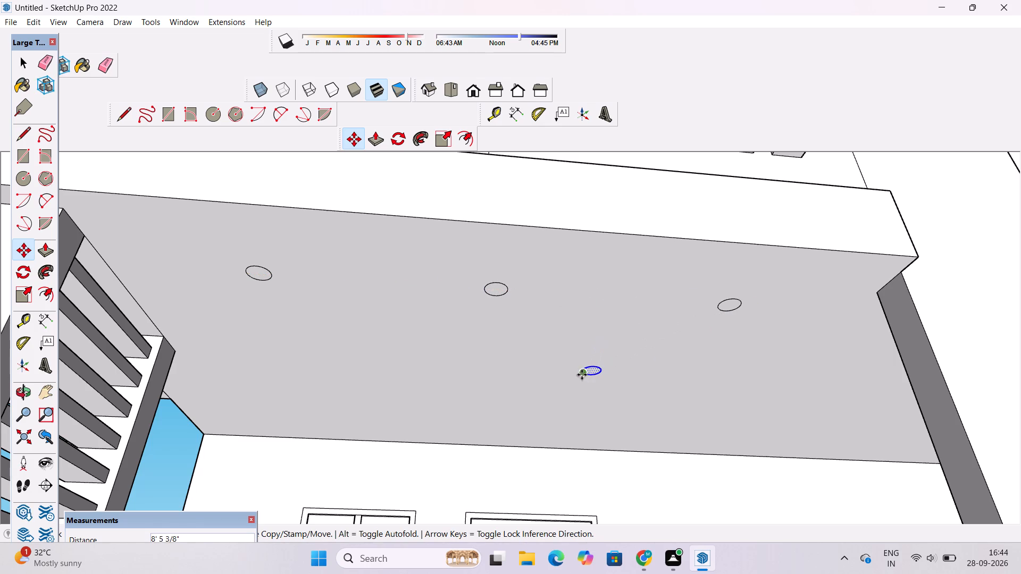
{"action": "left_click", "coordinate": [582, 375]}
{"action": "left_click", "coordinate": [367, 362]}
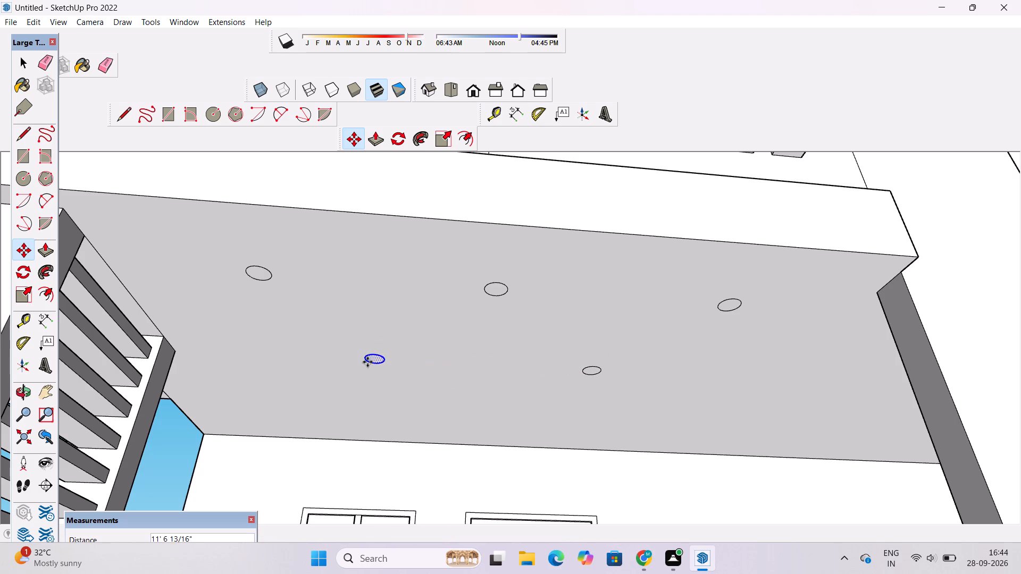
Deselect everything and examine the porch ceiling circles and the whole front elevation from below and from the front.
{"action": "key", "text": "o"}
{"action": "scroll", "coordinate": [329, 348], "scroll_direction": "down", "scroll_amount": 8}
{"action": "left_click_drag", "start_coordinate": [332, 330], "coordinate": [327, 391]}
{"action": "left_click_drag", "start_coordinate": [366, 402], "coordinate": [354, 357]}
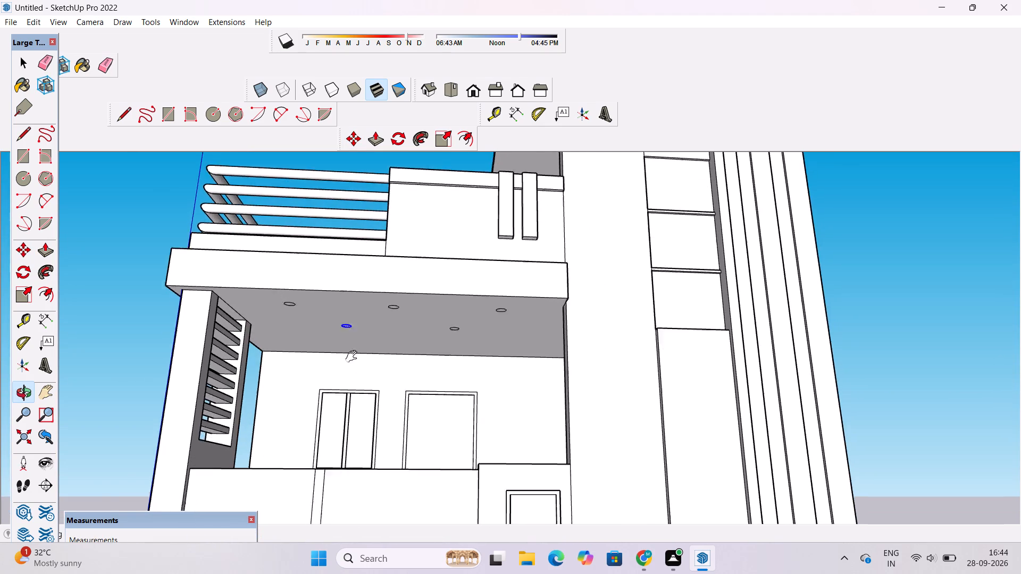
{"action": "left_click_drag", "start_coordinate": [354, 357], "coordinate": [352, 344]}
{"action": "left_click_drag", "start_coordinate": [351, 342], "coordinate": [354, 364]}
{"action": "key", "text": "space"}
{"action": "left_click", "coordinate": [892, 275]}
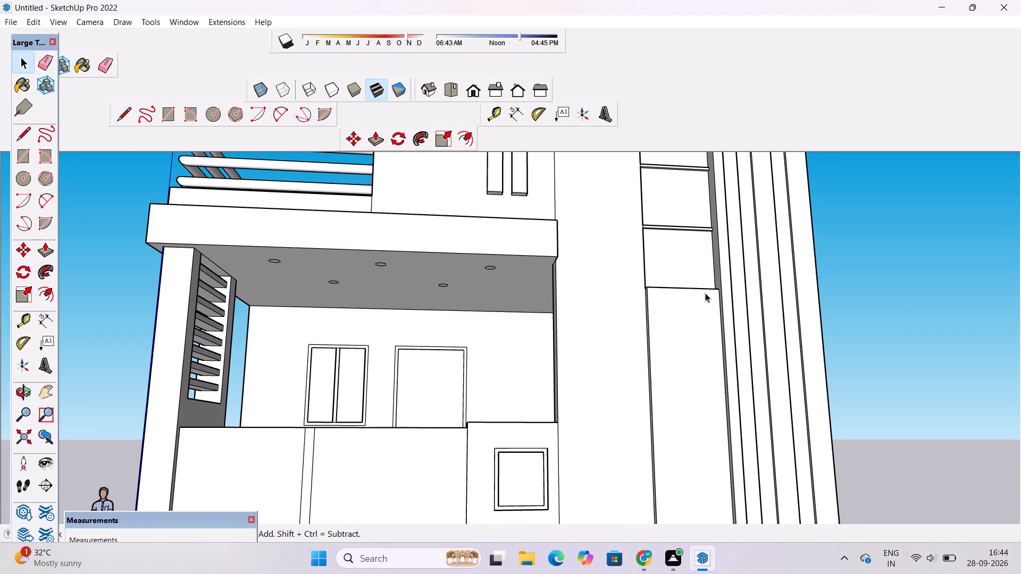
{"action": "key", "text": "o"}
{"action": "scroll", "coordinate": [623, 300], "scroll_direction": "down", "scroll_amount": 6}
{"action": "left_click_drag", "start_coordinate": [567, 314], "coordinate": [558, 340]}
{"action": "scroll", "coordinate": [508, 331], "scroll_direction": "down", "scroll_amount": 2}
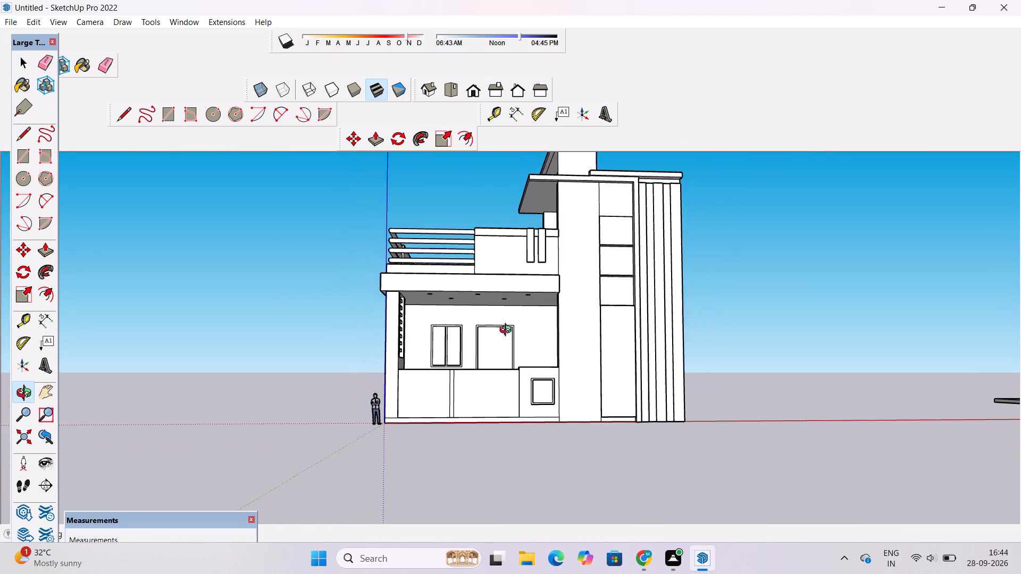
Examine the porch ceiling circles and the whole front elevation from below, from above and from the front.
{"action": "left_click_drag", "start_coordinate": [508, 330], "coordinate": [513, 357]}
{"action": "scroll", "coordinate": [497, 316], "scroll_direction": "up", "scroll_amount": 3}
{"action": "left_click_drag", "start_coordinate": [495, 316], "coordinate": [499, 239]}
{"action": "scroll", "coordinate": [500, 233], "scroll_direction": "up", "scroll_amount": 3}
{"action": "left_click_drag", "start_coordinate": [502, 227], "coordinate": [450, 208]}
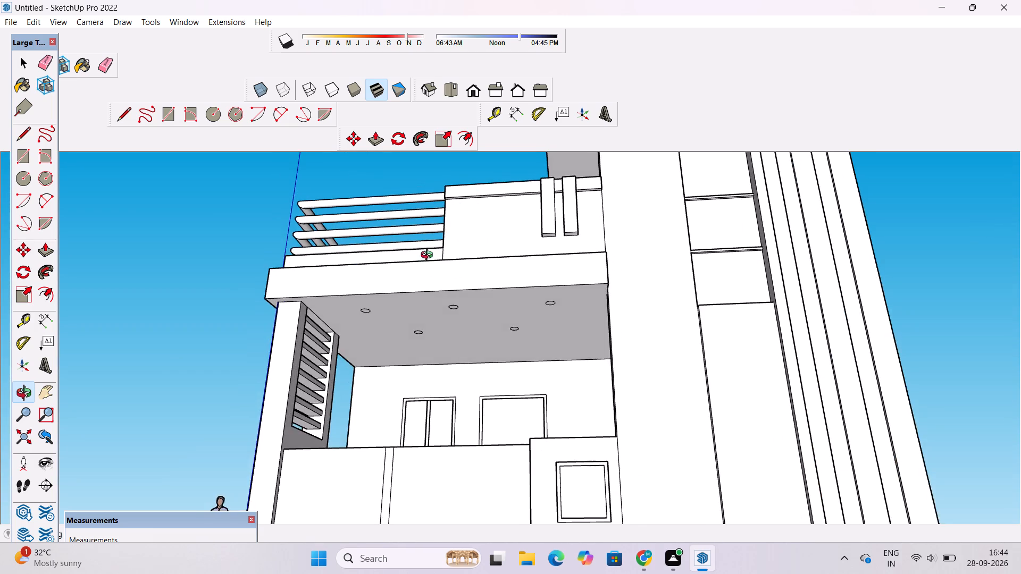
{"action": "left_click_drag", "start_coordinate": [429, 256], "coordinate": [434, 235]}
{"action": "scroll", "coordinate": [434, 235], "scroll_direction": "down", "scroll_amount": 7, "text": "shift"}
{"action": "left_click_drag", "start_coordinate": [465, 255], "coordinate": [486, 260]}
{"action": "left_click_drag", "start_coordinate": [477, 256], "coordinate": [476, 300], "text": "shift"}
{"action": "scroll", "coordinate": [476, 300], "scroll_direction": "down", "scroll_amount": 5}
{"action": "left_click_drag", "start_coordinate": [473, 313], "coordinate": [496, 449]}
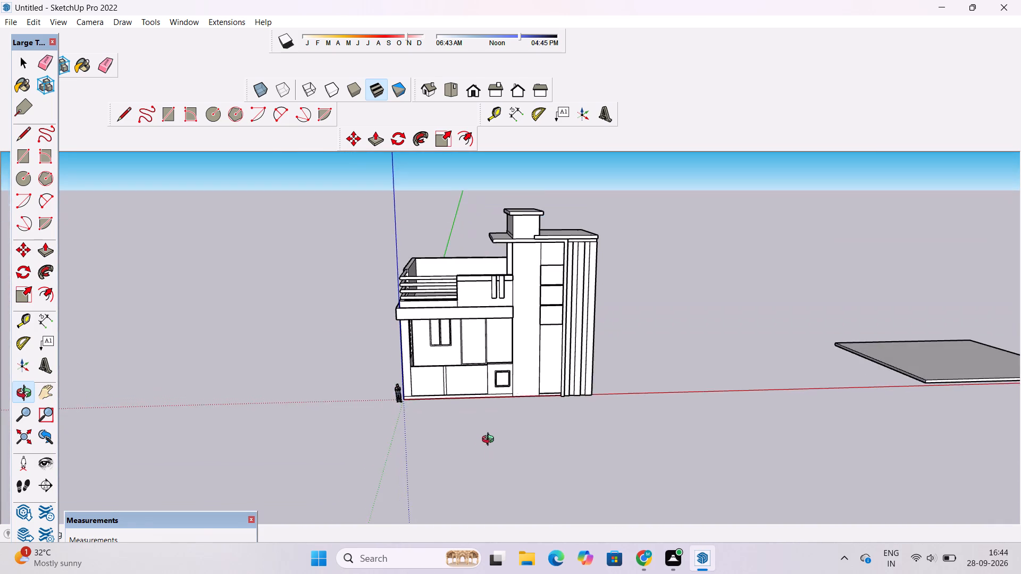
{"action": "scroll", "coordinate": [474, 364], "scroll_direction": "up", "scroll_amount": 17}
{"action": "scroll", "coordinate": [375, 318], "scroll_direction": "down", "scroll_amount": 11}
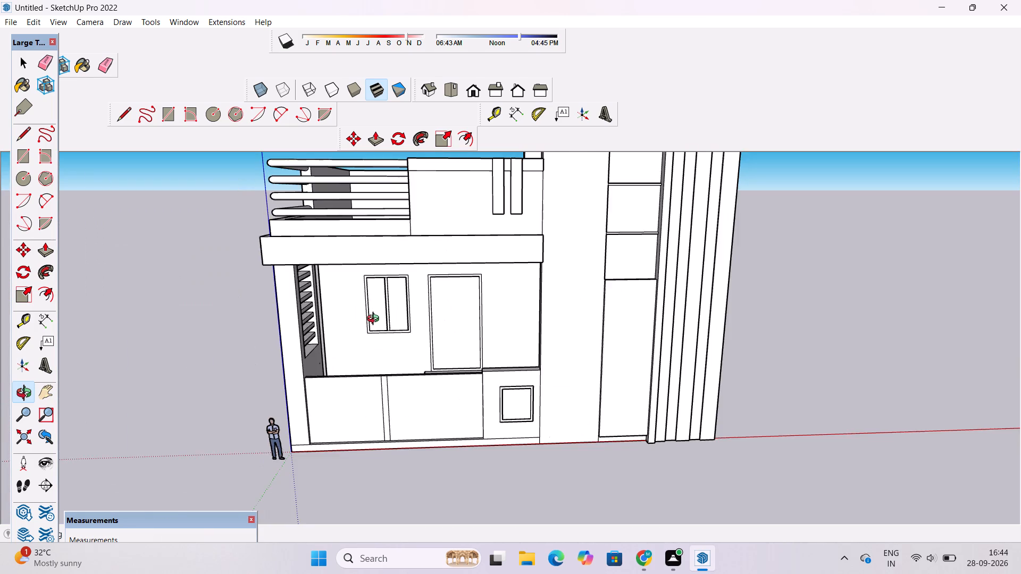
{"action": "left_click_drag", "start_coordinate": [381, 350], "coordinate": [379, 362]}
{"action": "scroll", "coordinate": [378, 357], "scroll_direction": "down", "scroll_amount": 7}
{"action": "left_click_drag", "start_coordinate": [386, 376], "coordinate": [384, 328]}
{"action": "left_click_drag", "start_coordinate": [387, 325], "coordinate": [358, 335], "text": "shift"}
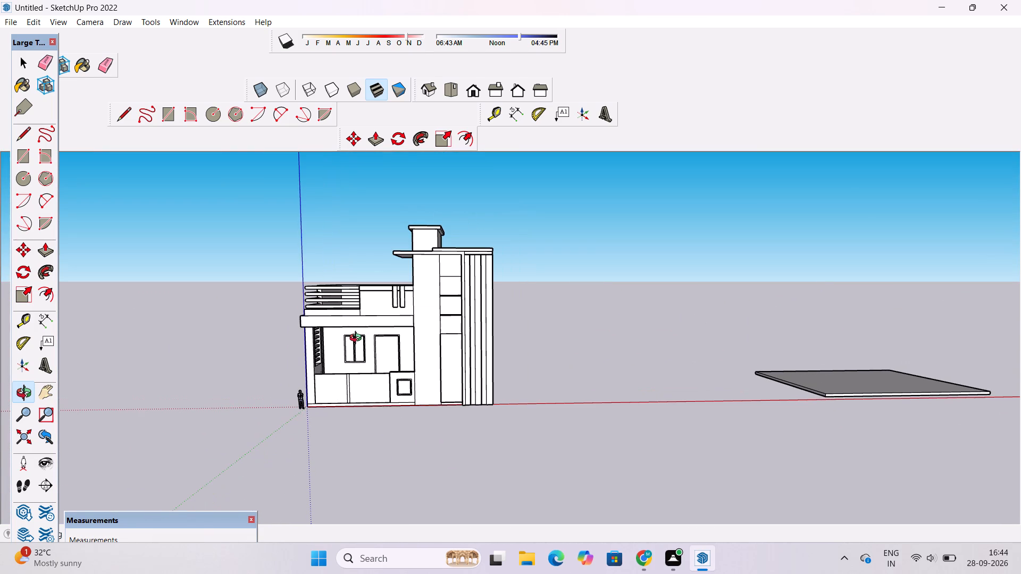
{"action": "scroll", "coordinate": [335, 347], "scroll_direction": "down", "scroll_amount": 6}
{"action": "scroll", "coordinate": [351, 339], "scroll_direction": "up", "scroll_amount": 5}
Paint the upper-floor parapet panel behind the two vertical bars with the 0080_DarkCyan colour.
{"action": "key", "text": "b"}
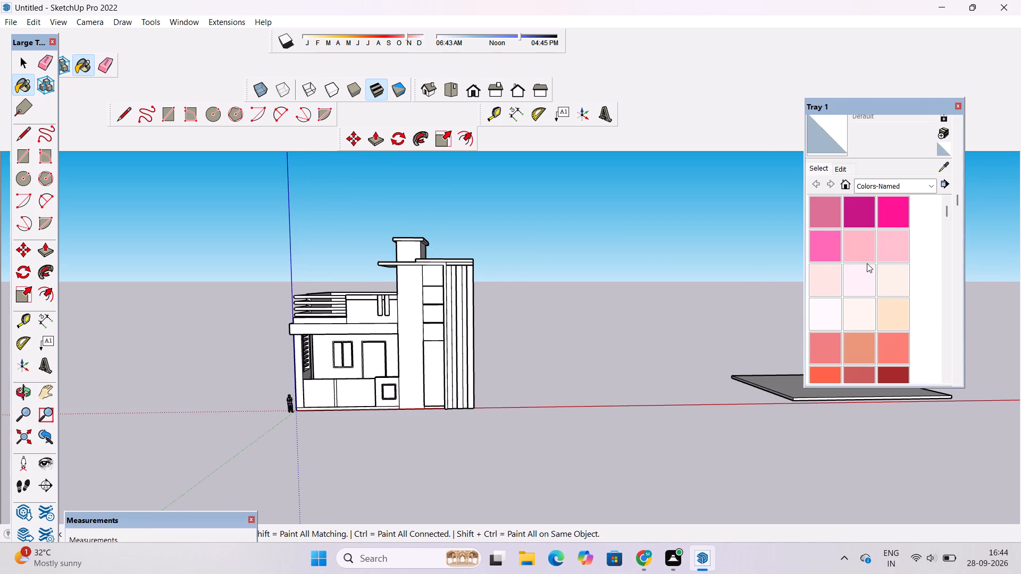
{"action": "scroll", "coordinate": [864, 266], "scroll_direction": "down", "scroll_amount": 12}
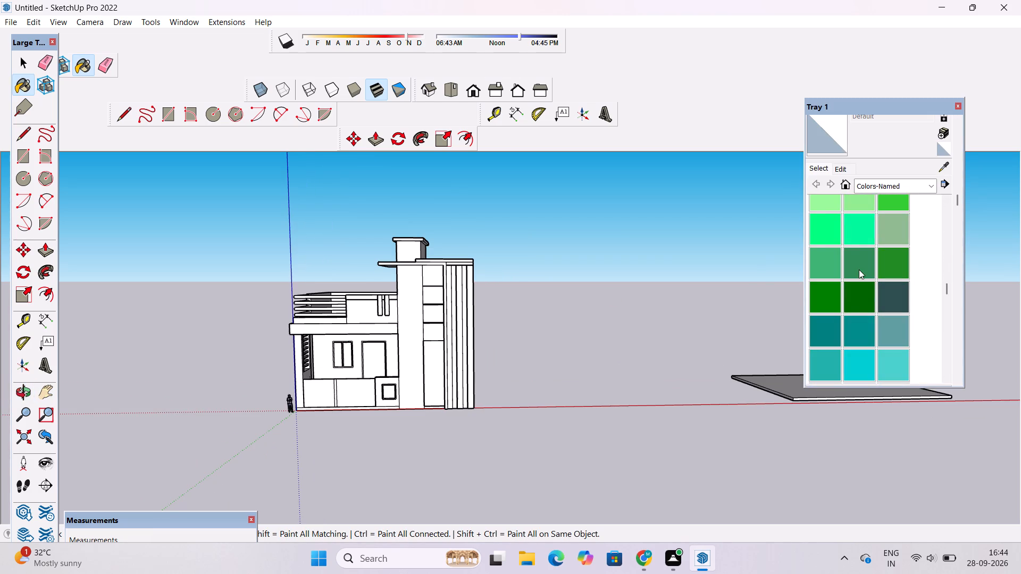
{"action": "left_click", "coordinate": [853, 333]}
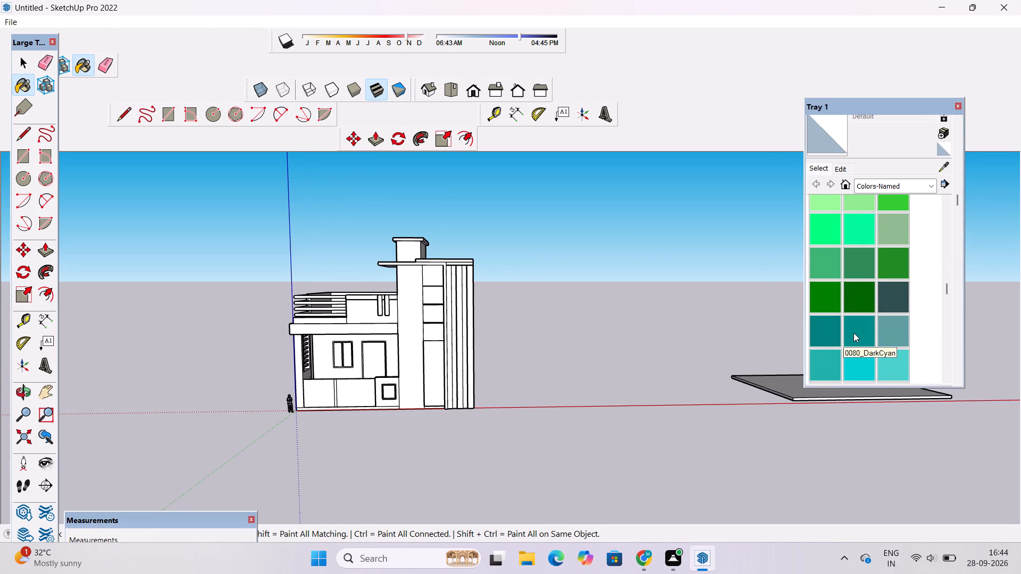
{"action": "scroll", "coordinate": [547, 336], "scroll_direction": "up", "scroll_amount": 8}
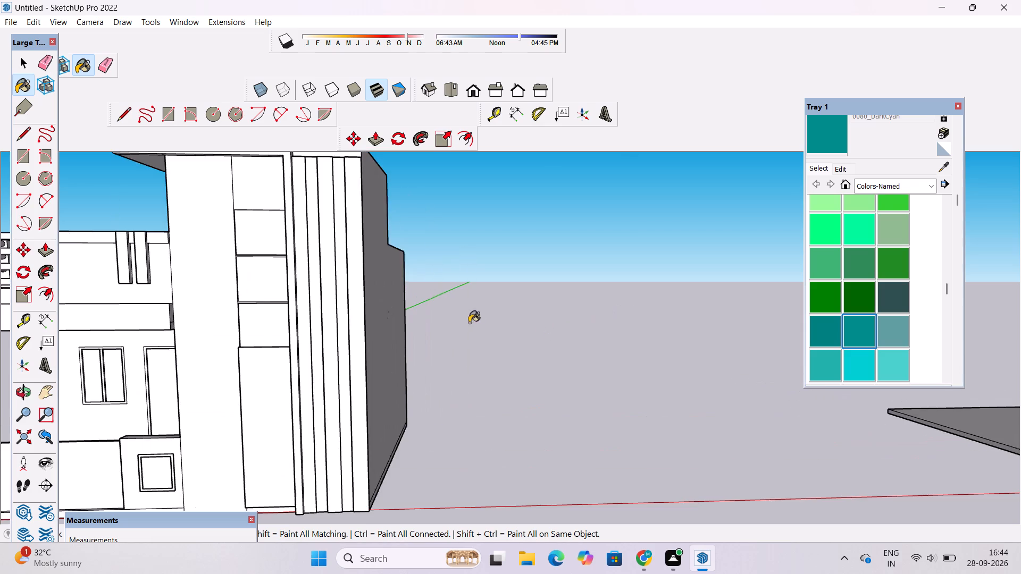
{"action": "scroll", "coordinate": [930, 293], "scroll_direction": "down", "scroll_amount": 10}
{"action": "scroll", "coordinate": [476, 285], "scroll_direction": "up", "scroll_amount": 6}
{"action": "left_click", "coordinate": [480, 277]}
{"action": "scroll", "coordinate": [400, 289], "scroll_direction": "down", "scroll_amount": 8}
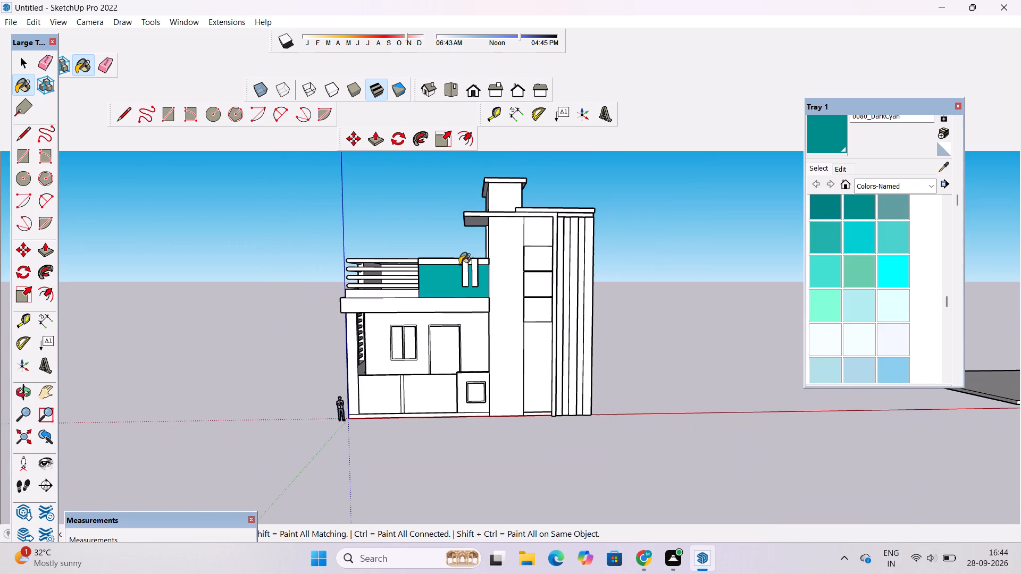
Darken the 0080_DarkCyan material to a deep teal by lowering its brightness.
{"action": "left_click", "coordinate": [837, 168]}
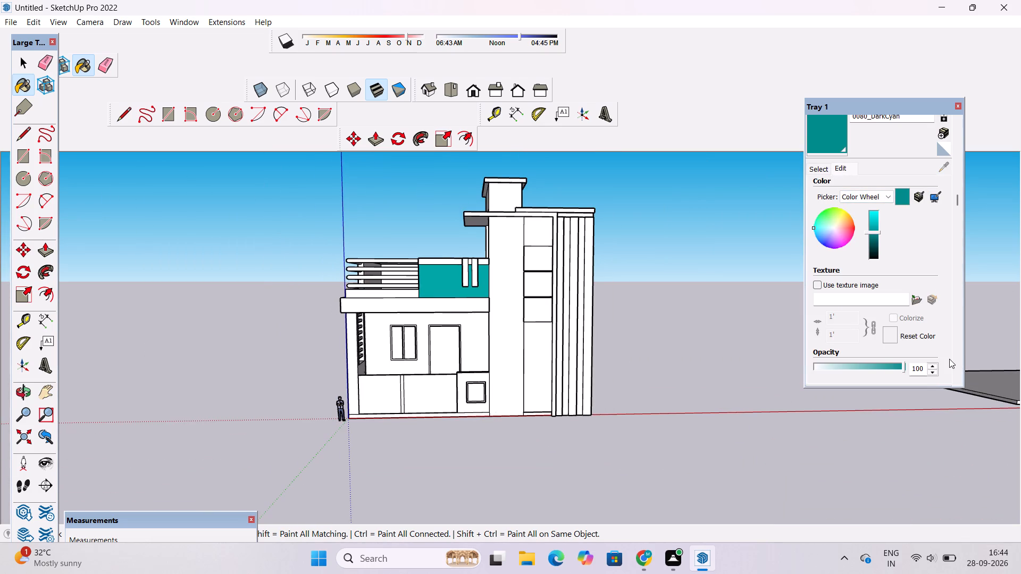
{"action": "left_click", "coordinate": [872, 241]}
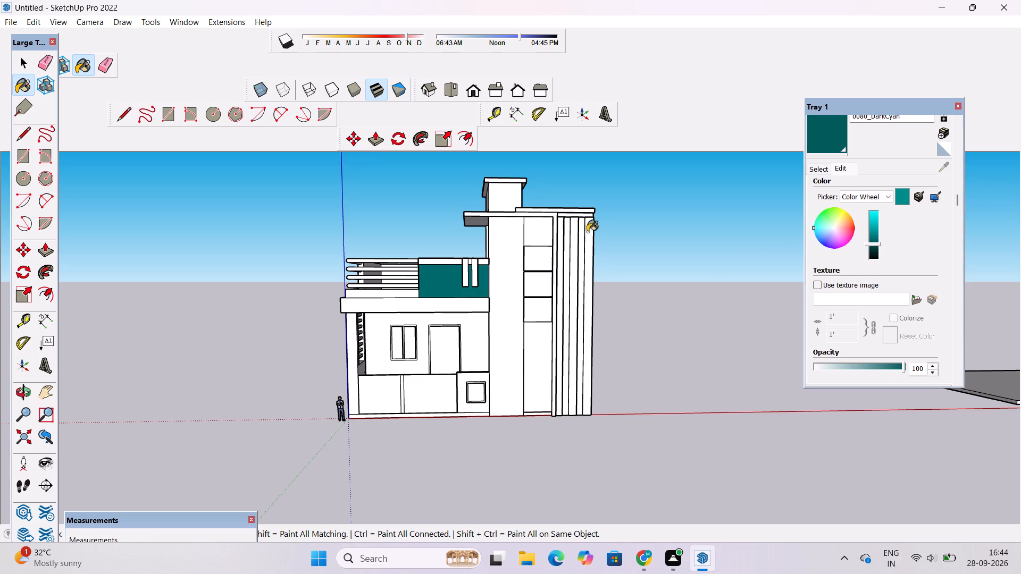
Paint the two recessed strips between the tower's vertical fins and the adjoining frame band in the darkened cyan.
{"action": "scroll", "coordinate": [589, 225], "scroll_direction": "up", "scroll_amount": 16}
{"action": "left_click", "coordinate": [597, 217]}
{"action": "left_click", "coordinate": [520, 231]}
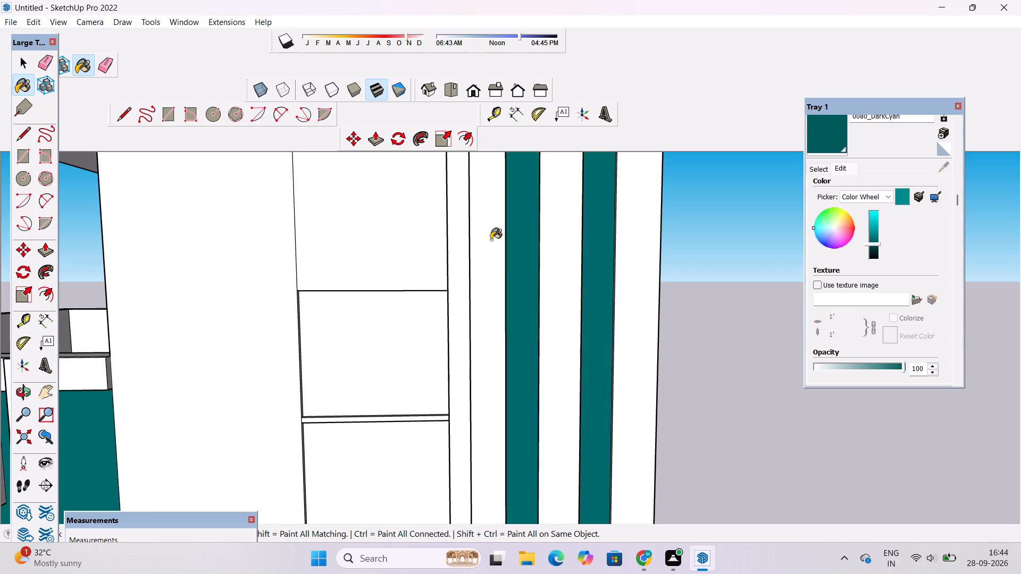
{"action": "scroll", "coordinate": [483, 239], "scroll_direction": "down", "scroll_amount": 17}
{"action": "scroll", "coordinate": [461, 281], "scroll_direction": "up", "scroll_amount": 4}
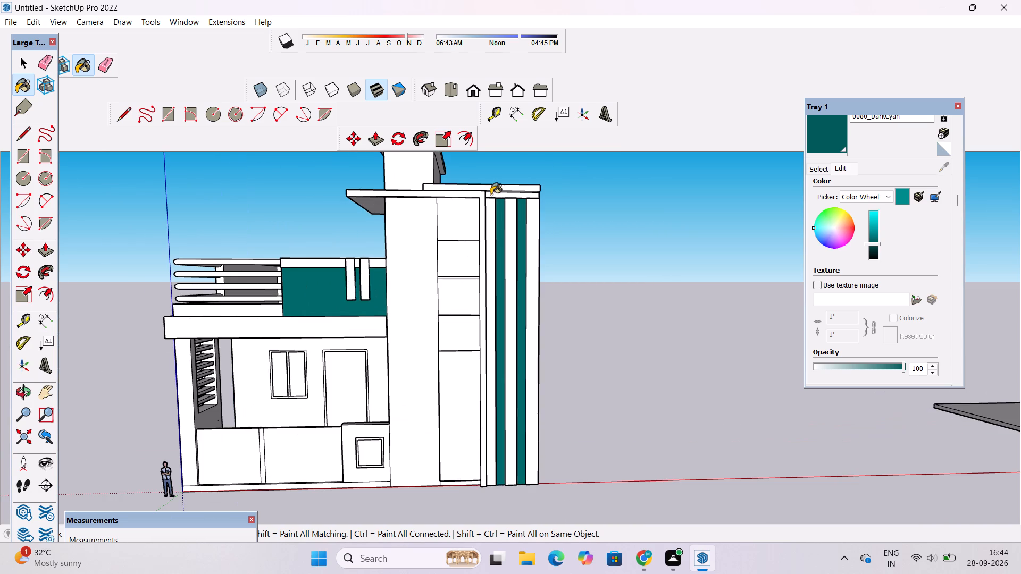
{"action": "left_click", "coordinate": [484, 197]}
{"action": "scroll", "coordinate": [480, 206], "scroll_direction": "down", "scroll_amount": 11}
{"action": "scroll", "coordinate": [455, 256], "scroll_direction": "up", "scroll_amount": 10}
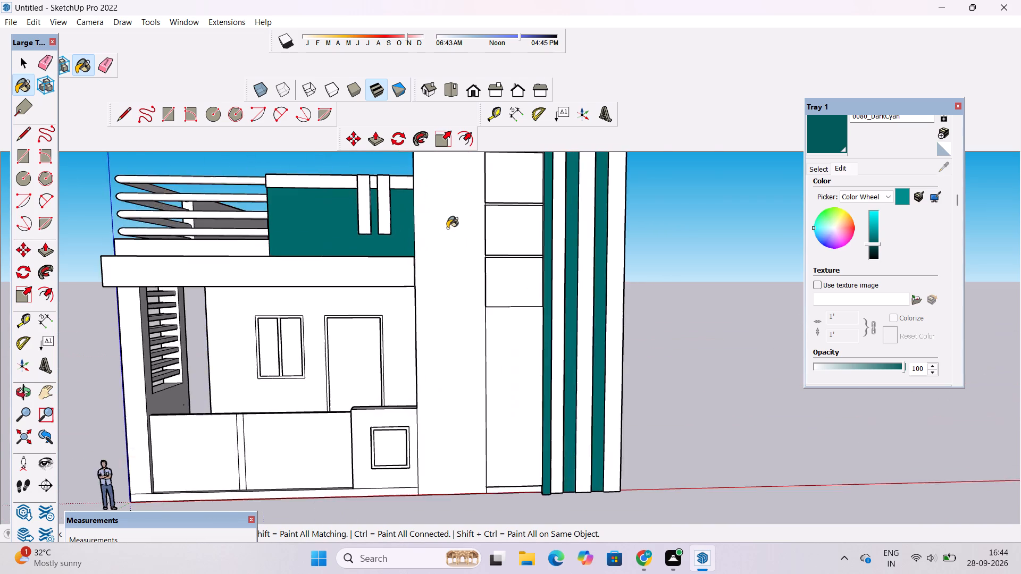
Paint the porch's front beam and the corner post at the louvred side in the darkened cyan.
{"action": "scroll", "coordinate": [447, 228], "scroll_direction": "up", "scroll_amount": 6}
{"action": "scroll", "coordinate": [491, 280], "scroll_direction": "down", "scroll_amount": 18}
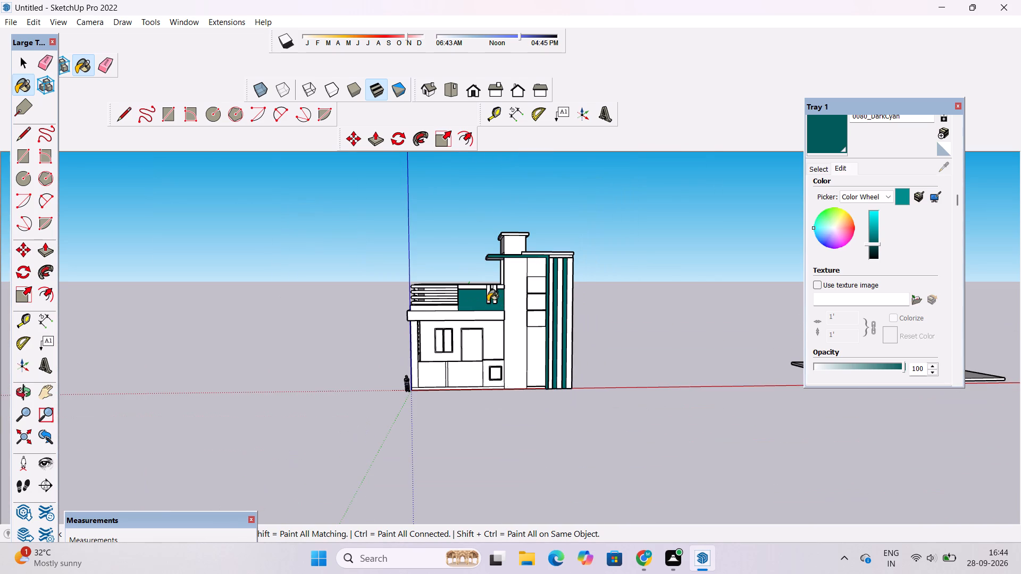
{"action": "scroll", "coordinate": [420, 307], "scroll_direction": "down", "scroll_amount": 6}
{"action": "scroll", "coordinate": [442, 329], "scroll_direction": "up", "scroll_amount": 19}
{"action": "left_click", "coordinate": [483, 266]}
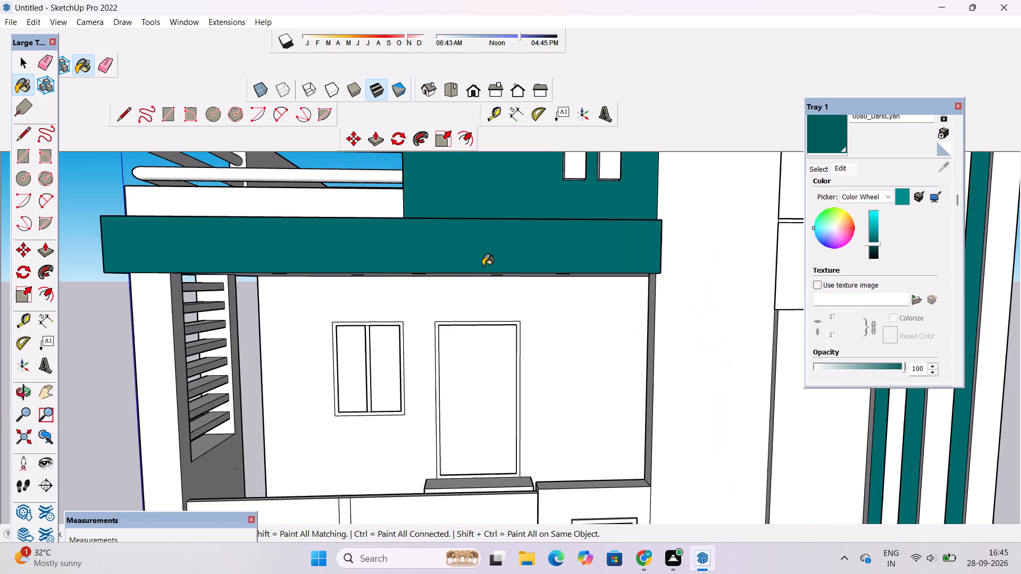
{"action": "scroll", "coordinate": [483, 265], "scroll_direction": "down", "scroll_amount": 20}
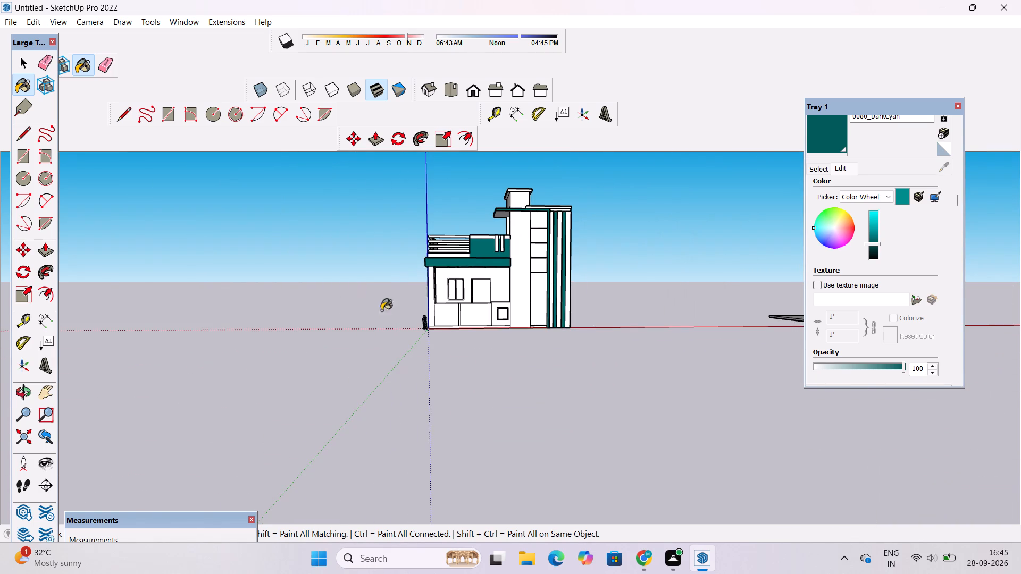
{"action": "scroll", "coordinate": [452, 267], "scroll_direction": "up", "scroll_amount": 18}
{"action": "left_click", "coordinate": [448, 259]}
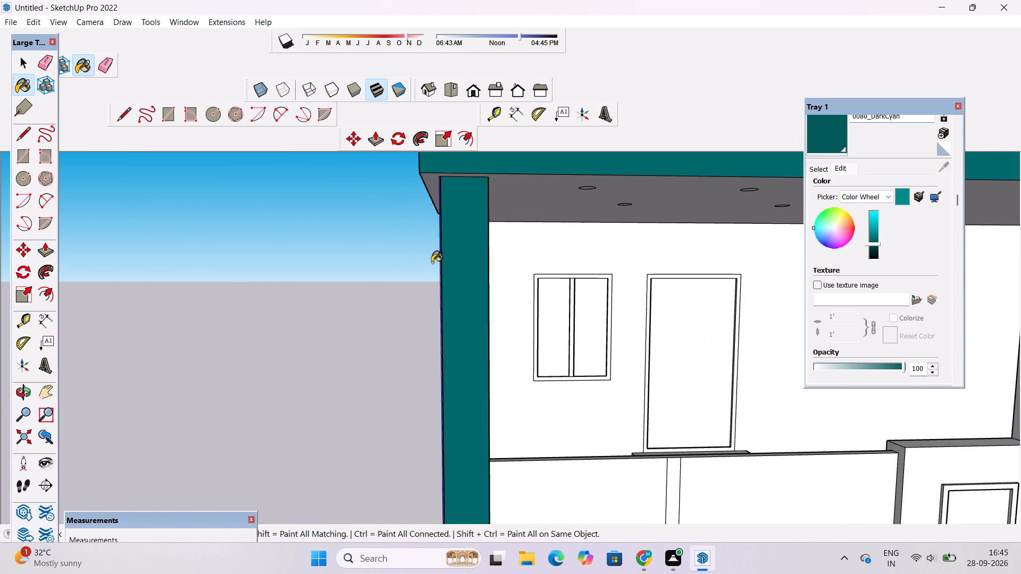
{"action": "scroll", "coordinate": [424, 266], "scroll_direction": "down", "scroll_amount": 15}
Examine the painted front elevation from the side, from above and close up around the parapet and tower frame.
{"action": "key", "text": "o"}
{"action": "left_click_drag", "start_coordinate": [535, 277], "coordinate": [340, 247]}
{"action": "scroll", "coordinate": [336, 277], "scroll_direction": "down", "scroll_amount": 5}
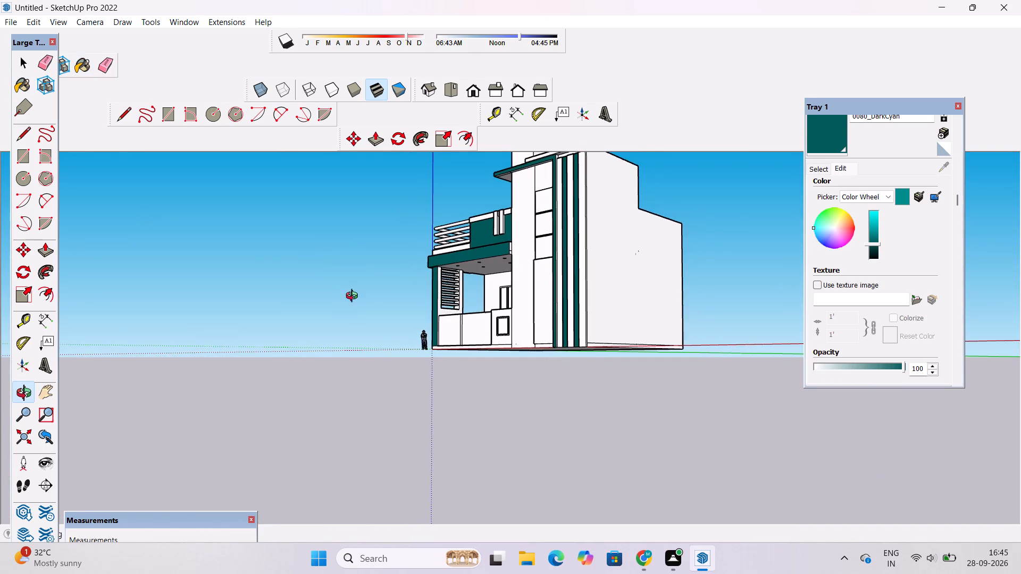
{"action": "left_click_drag", "start_coordinate": [431, 289], "coordinate": [354, 333], "text": "shift"}
{"action": "scroll", "coordinate": [400, 311], "scroll_direction": "up", "scroll_amount": 4}
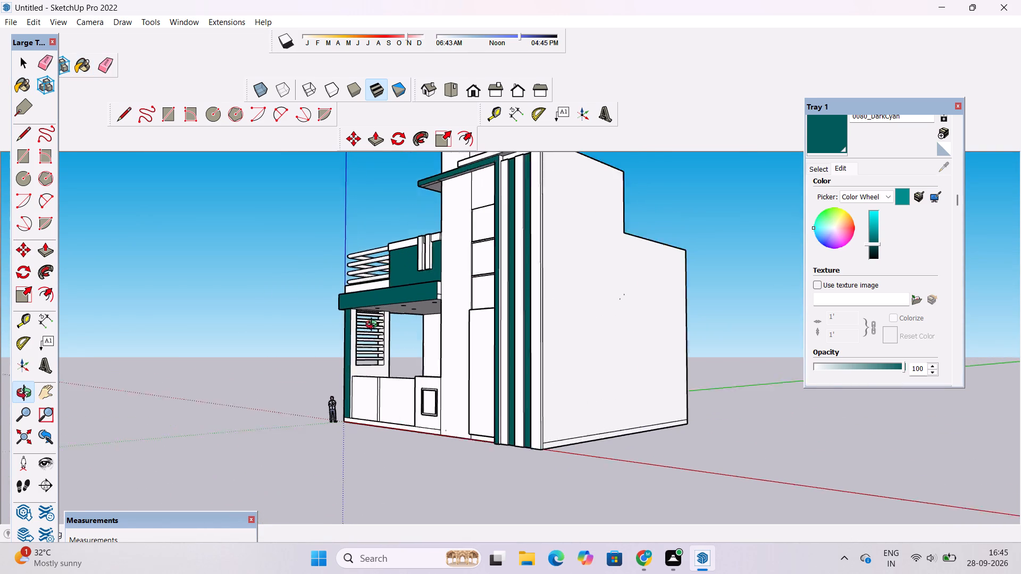
{"action": "scroll", "coordinate": [374, 326], "scroll_direction": "up", "scroll_amount": 3}
{"action": "left_click_drag", "start_coordinate": [361, 351], "coordinate": [495, 412]}
{"action": "scroll", "coordinate": [384, 370], "scroll_direction": "down", "scroll_amount": 4}
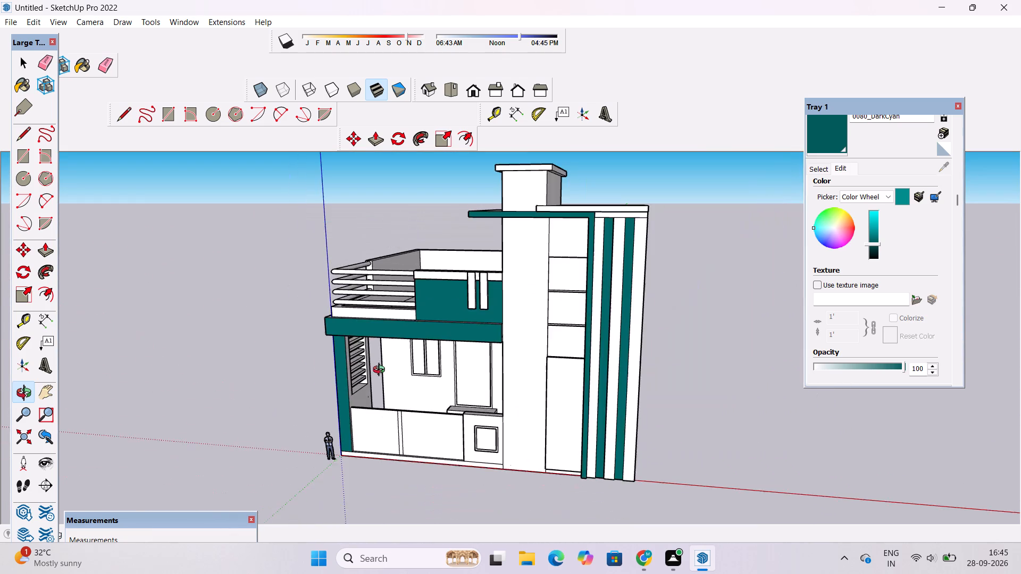
{"action": "scroll", "coordinate": [382, 365], "scroll_direction": "up", "scroll_amount": 4}
{"action": "left_click_drag", "start_coordinate": [394, 364], "coordinate": [352, 349], "text": "shift"}
{"action": "scroll", "coordinate": [351, 349], "scroll_direction": "down", "scroll_amount": 4}
{"action": "left_click_drag", "start_coordinate": [292, 345], "coordinate": [507, 380]}
{"action": "scroll", "coordinate": [415, 326], "scroll_direction": "up", "scroll_amount": 10}
{"action": "left_click_drag", "start_coordinate": [459, 357], "coordinate": [475, 383]}
{"action": "scroll", "coordinate": [473, 378], "scroll_direction": "down", "scroll_amount": 5}
{"action": "scroll", "coordinate": [471, 340], "scroll_direction": "up", "scroll_amount": 4}
{"action": "left_click_drag", "start_coordinate": [526, 327], "coordinate": [457, 241]}
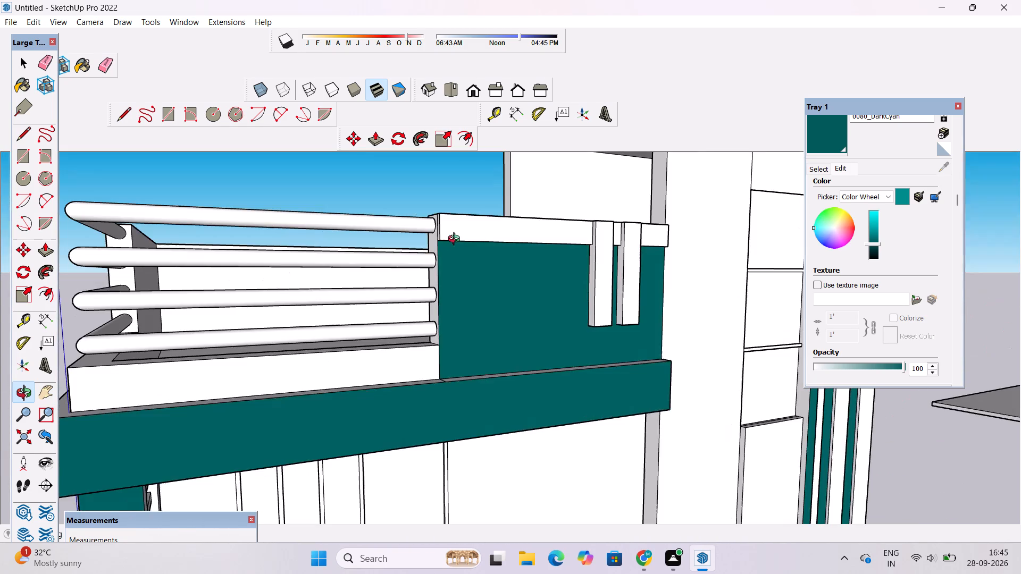
{"action": "left_click_drag", "start_coordinate": [490, 314], "coordinate": [429, 336], "text": "shift"}
{"action": "left_click_drag", "start_coordinate": [452, 347], "coordinate": [456, 315]}
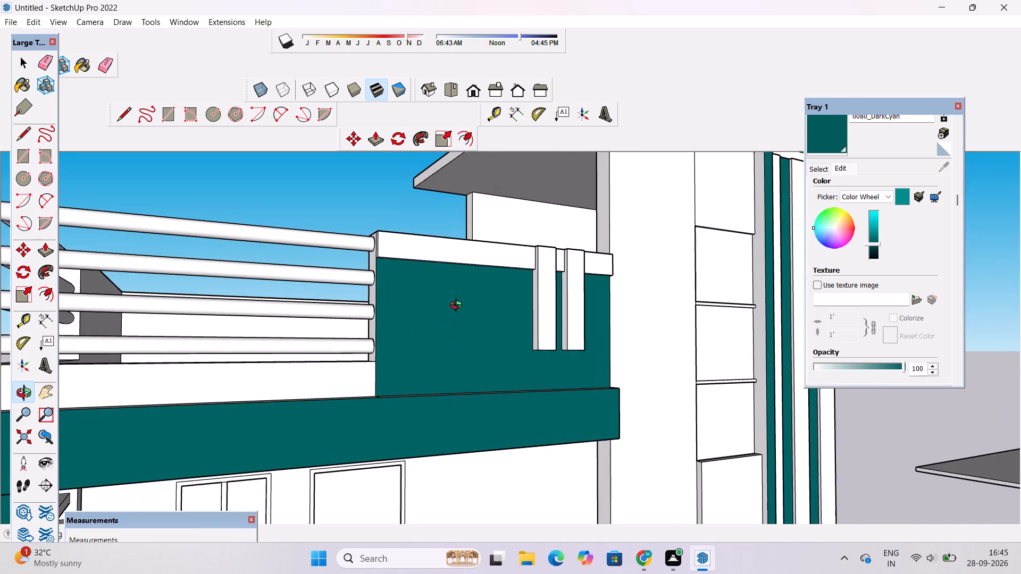
{"action": "scroll", "coordinate": [461, 307], "scroll_direction": "up", "scroll_amount": 6}
{"action": "left_click_drag", "start_coordinate": [465, 301], "coordinate": [174, 333], "text": "shift"}
{"action": "scroll", "coordinate": [173, 332], "scroll_direction": "down", "scroll_amount": 7, "text": "shift"}
{"action": "left_click_drag", "start_coordinate": [265, 328], "coordinate": [336, 326]}
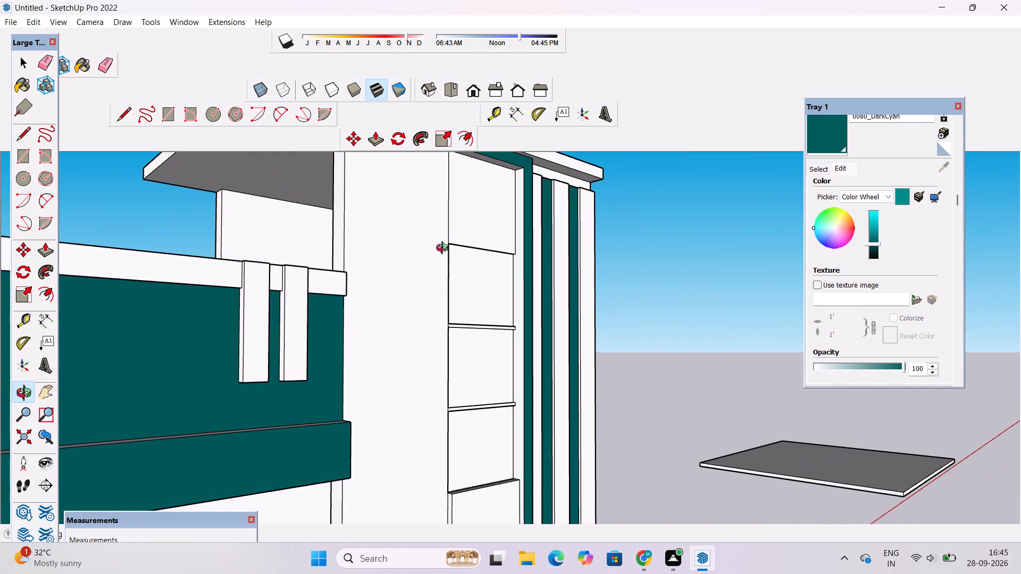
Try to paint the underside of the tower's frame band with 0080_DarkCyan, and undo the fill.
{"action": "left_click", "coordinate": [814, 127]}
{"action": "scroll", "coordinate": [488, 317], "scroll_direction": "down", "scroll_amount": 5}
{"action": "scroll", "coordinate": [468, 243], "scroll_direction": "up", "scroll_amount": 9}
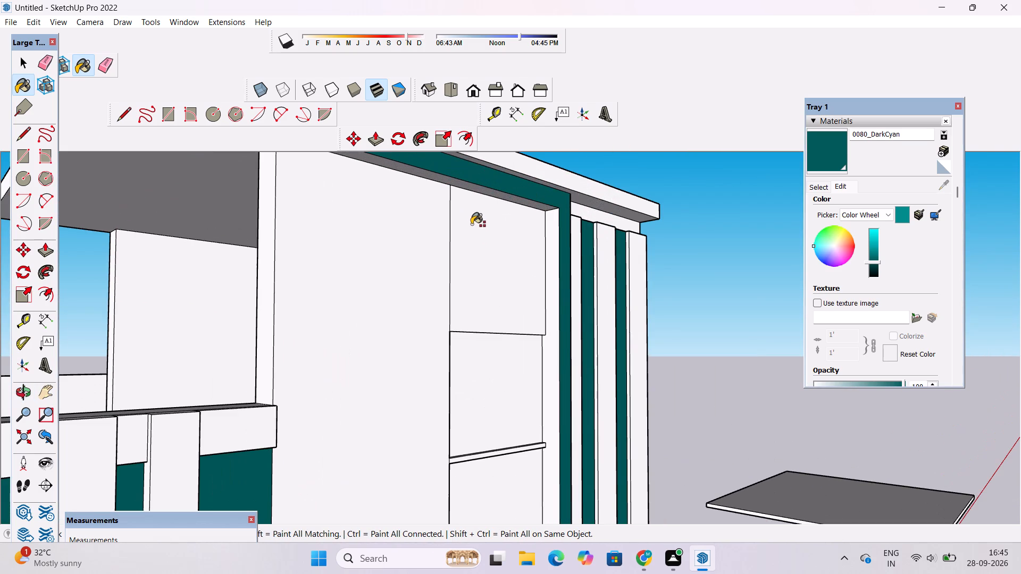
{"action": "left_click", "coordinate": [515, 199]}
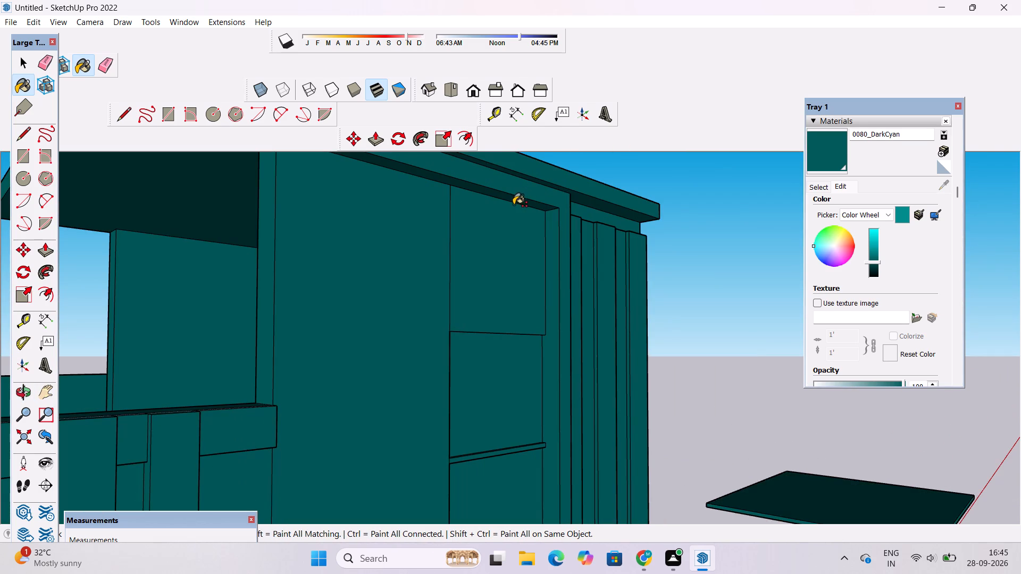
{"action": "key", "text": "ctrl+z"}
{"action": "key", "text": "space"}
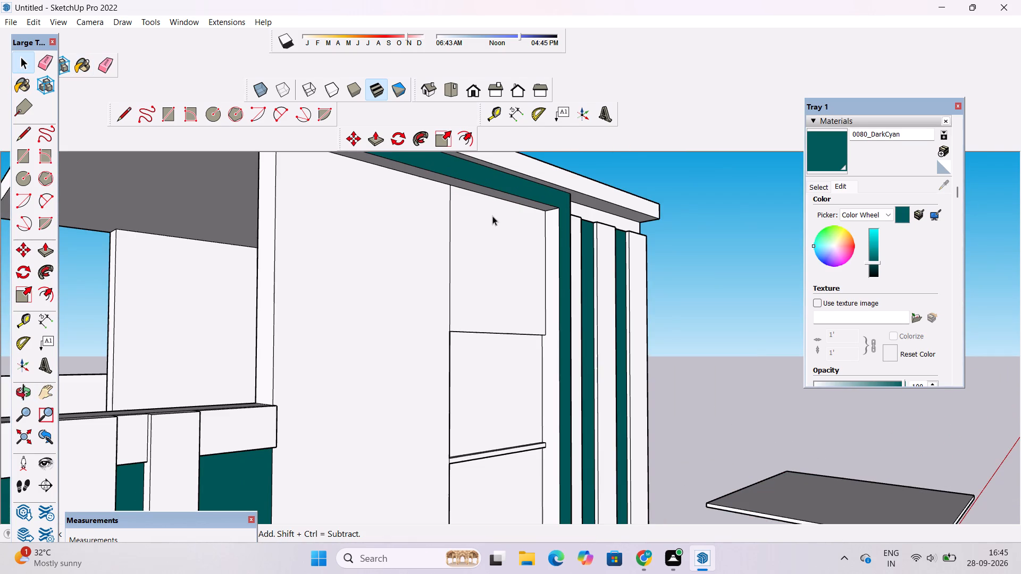
Paint the inner side and the underside of the tower's frame band, one face at a time, with 0080_DarkCyan.
{"action": "left_click", "coordinate": [818, 151]}
{"action": "scroll", "coordinate": [566, 220], "scroll_direction": "up", "scroll_amount": 9}
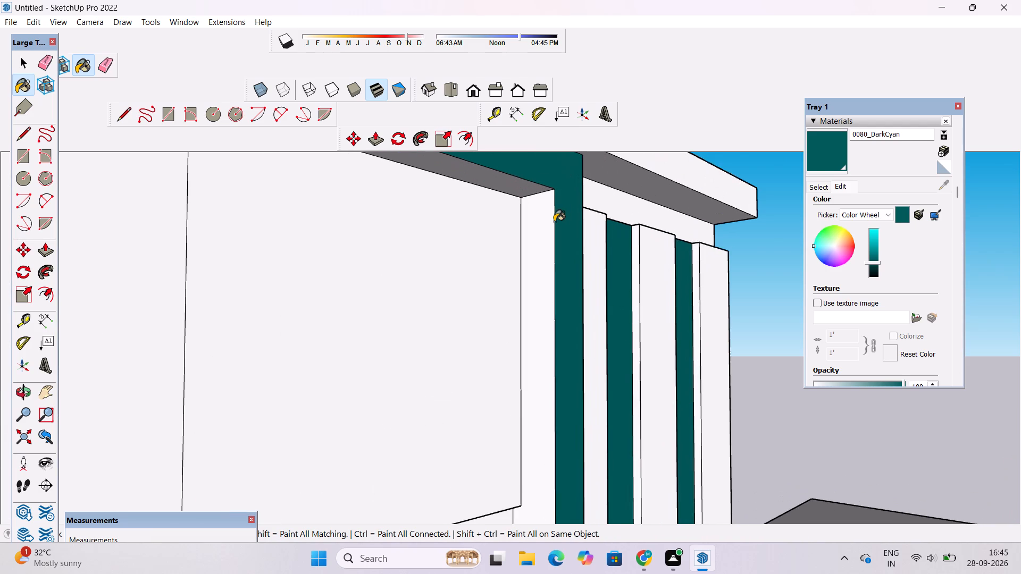
{"action": "left_click", "coordinate": [554, 222]}
{"action": "left_click", "coordinate": [529, 190]}
{"action": "scroll", "coordinate": [515, 204], "scroll_direction": "down", "scroll_amount": 14}
Paint the front strip on the underside of the tower's overhanging canopy with 0080_DarkCyan.
{"action": "key", "text": "o"}
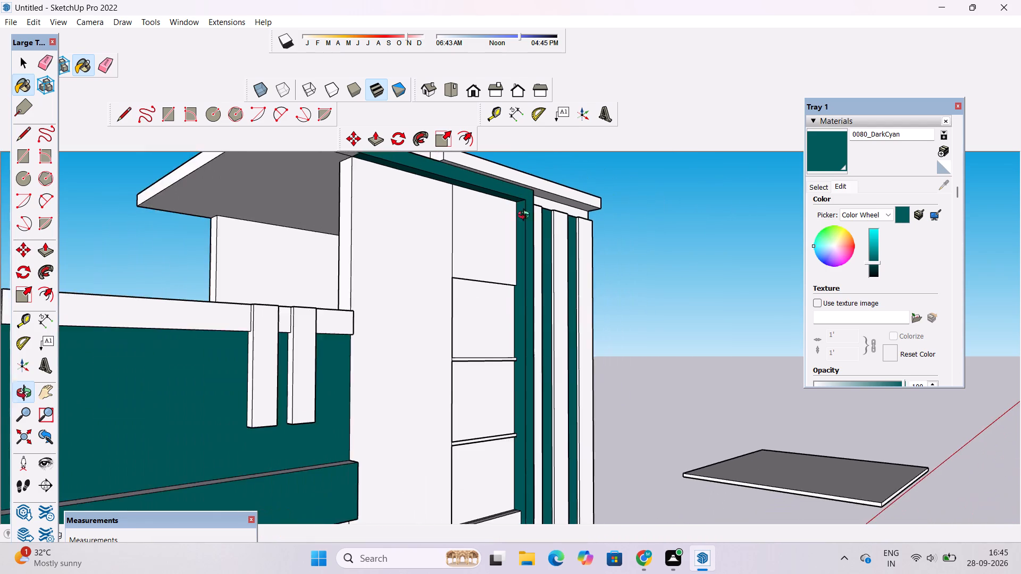
{"action": "left_click_drag", "start_coordinate": [579, 259], "coordinate": [403, 364]}
{"action": "left_click_drag", "start_coordinate": [437, 345], "coordinate": [424, 291], "text": "shift"}
{"action": "left_click_drag", "start_coordinate": [479, 327], "coordinate": [478, 262]}
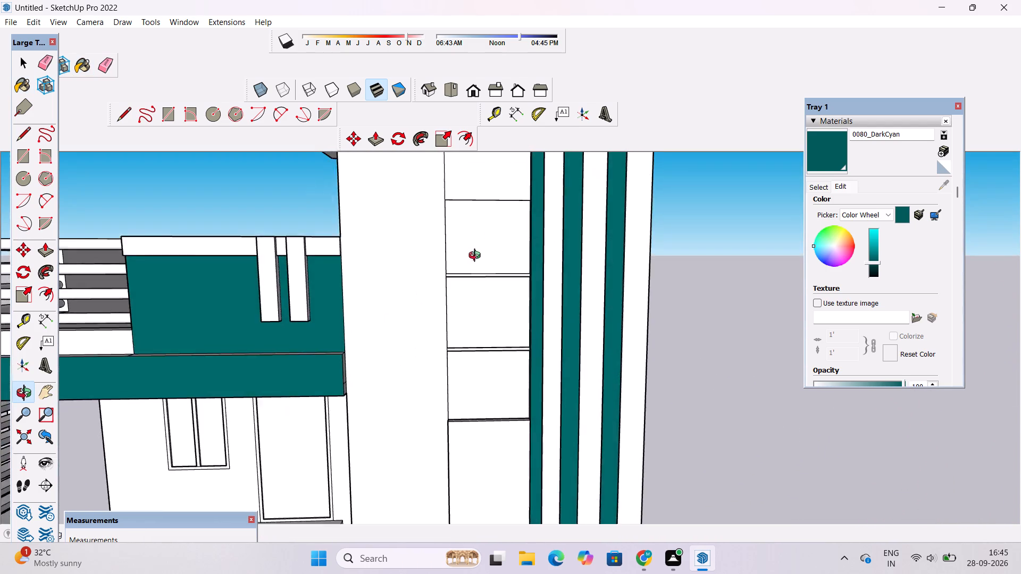
{"action": "scroll", "coordinate": [477, 257], "scroll_direction": "down", "scroll_amount": 7}
{"action": "left_click_drag", "start_coordinate": [477, 257], "coordinate": [500, 420], "text": "shift"}
{"action": "scroll", "coordinate": [498, 397], "scroll_direction": "up", "scroll_amount": 4}
{"action": "left_click_drag", "start_coordinate": [497, 393], "coordinate": [495, 254]}
{"action": "scroll", "coordinate": [457, 289], "scroll_direction": "up", "scroll_amount": 5}
{"action": "left_click_drag", "start_coordinate": [423, 335], "coordinate": [564, 341], "text": "shift"}
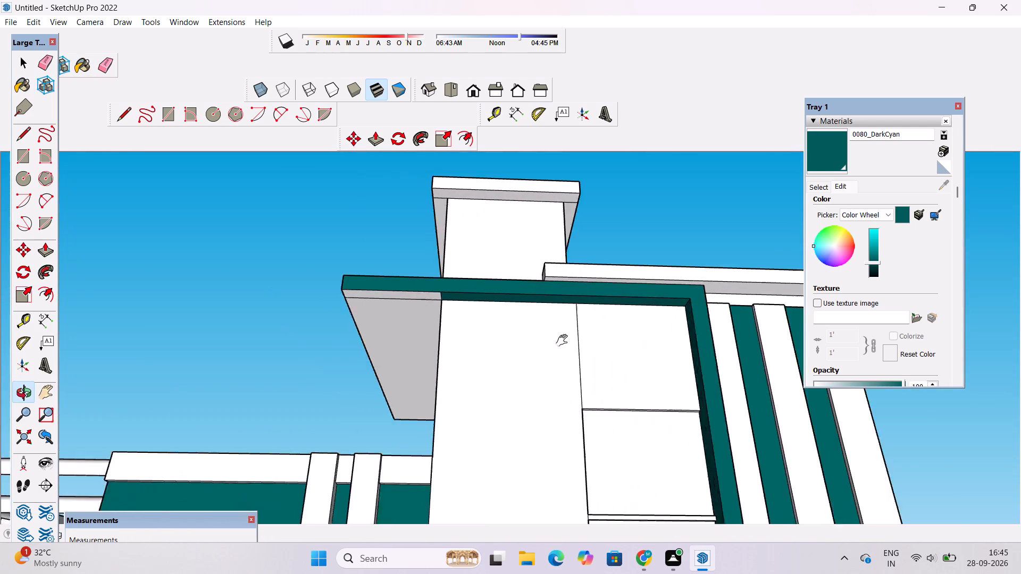
{"action": "left_click_drag", "start_coordinate": [564, 341], "coordinate": [570, 341], "text": "shift"}
{"action": "scroll", "coordinate": [482, 337], "scroll_direction": "up", "scroll_amount": 8}
{"action": "left_click_drag", "start_coordinate": [499, 315], "coordinate": [554, 337], "text": "shift"}
{"action": "left_click_drag", "start_coordinate": [825, 162], "coordinate": [816, 168]}
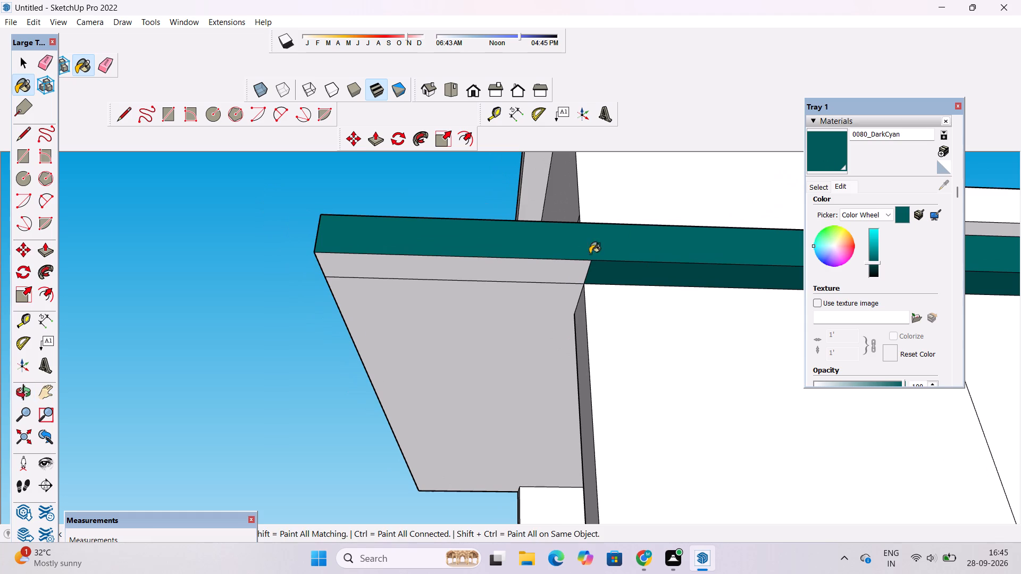
{"action": "left_click", "coordinate": [552, 268]}
{"action": "scroll", "coordinate": [411, 284], "scroll_direction": "down", "scroll_amount": 11}
Examine the painted canopy, frame band, fins and stacked tower panels from several angles.
{"action": "key", "text": "o"}
{"action": "left_click_drag", "start_coordinate": [407, 290], "coordinate": [520, 438]}
{"action": "left_click_drag", "start_coordinate": [519, 432], "coordinate": [499, 361], "text": "shift"}
{"action": "scroll", "coordinate": [467, 353], "scroll_direction": "down", "scroll_amount": 5}
{"action": "left_click_drag", "start_coordinate": [470, 350], "coordinate": [465, 310], "text": "shift"}
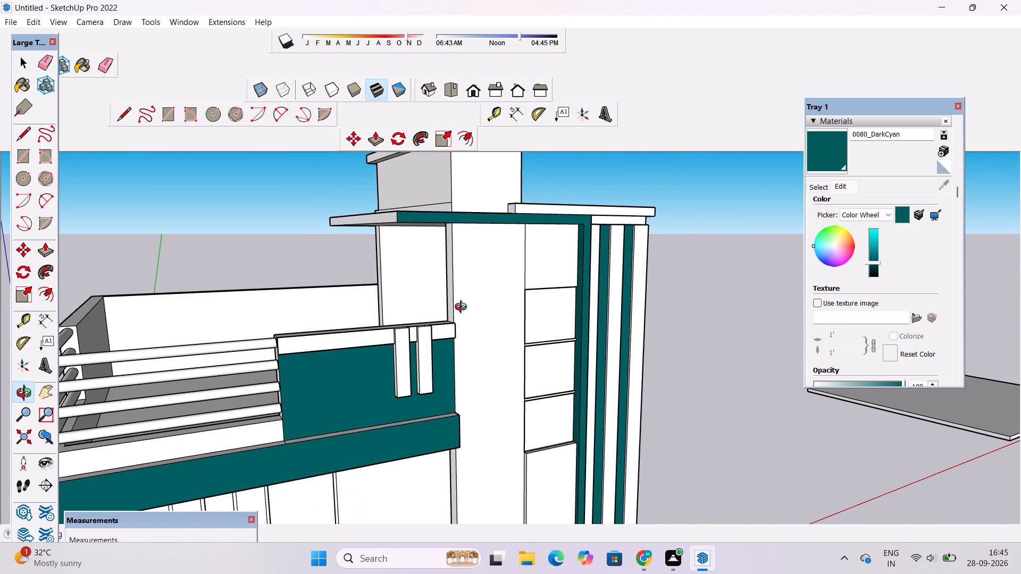
{"action": "scroll", "coordinate": [463, 308], "scroll_direction": "down", "scroll_amount": 3}
{"action": "left_click_drag", "start_coordinate": [554, 307], "coordinate": [469, 353]}
{"action": "left_click_drag", "start_coordinate": [537, 357], "coordinate": [407, 363], "text": "shift"}
{"action": "scroll", "coordinate": [431, 310], "scroll_direction": "up", "scroll_amount": 10}
{"action": "left_click_drag", "start_coordinate": [446, 334], "coordinate": [370, 343]}
{"action": "scroll", "coordinate": [362, 351], "scroll_direction": "up", "scroll_amount": 4}
{"action": "left_click_drag", "start_coordinate": [362, 368], "coordinate": [395, 328]}
{"action": "left_click_drag", "start_coordinate": [398, 369], "coordinate": [439, 270]}
{"action": "scroll", "coordinate": [438, 268], "scroll_direction": "down", "scroll_amount": 12}
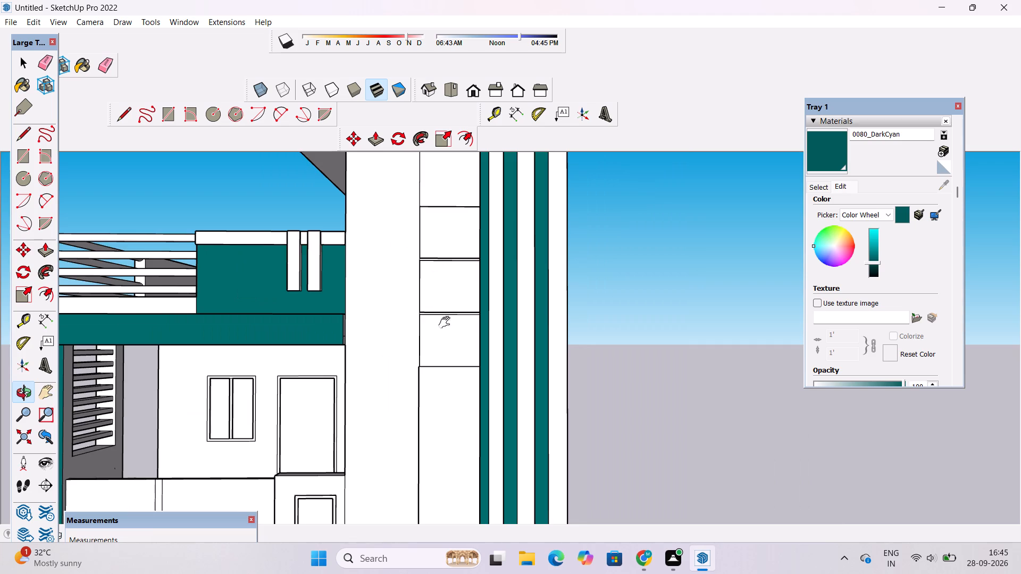
{"action": "scroll", "coordinate": [453, 321], "scroll_direction": "down", "scroll_amount": 7}
{"action": "left_click_drag", "start_coordinate": [457, 398], "coordinate": [557, 452]}
{"action": "scroll", "coordinate": [458, 457], "scroll_direction": "up", "scroll_amount": 5}
{"action": "left_click_drag", "start_coordinate": [488, 408], "coordinate": [480, 449], "text": "shift"}
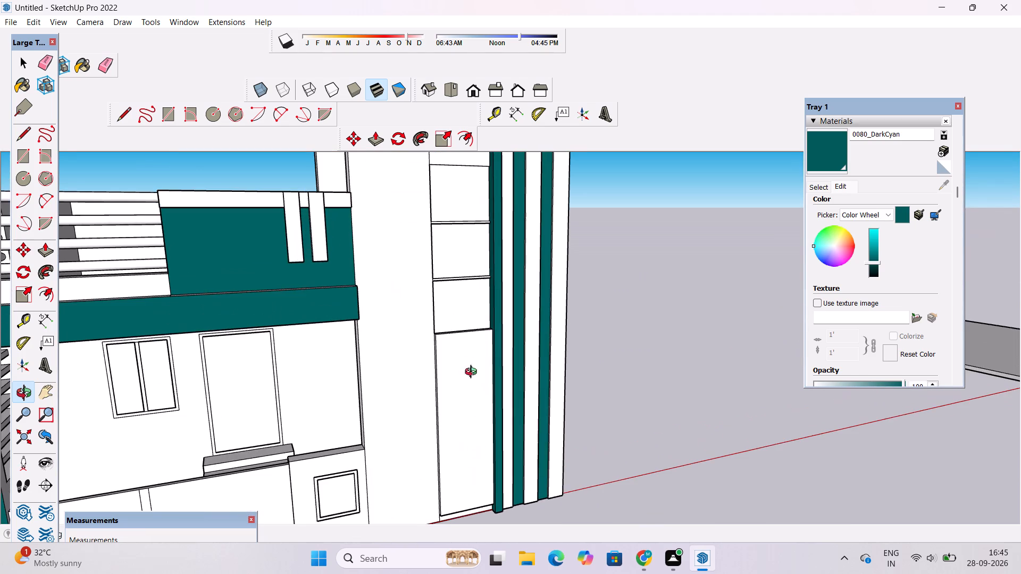
Paint the front face of the low wall panel around the small square frame with 0080_DarkCyan.
{"action": "left_click_drag", "start_coordinate": [510, 353], "coordinate": [458, 366]}
{"action": "left_click_drag", "start_coordinate": [458, 362], "coordinate": [458, 411], "text": "shift"}
{"action": "scroll", "coordinate": [457, 395], "scroll_direction": "down", "scroll_amount": 5}
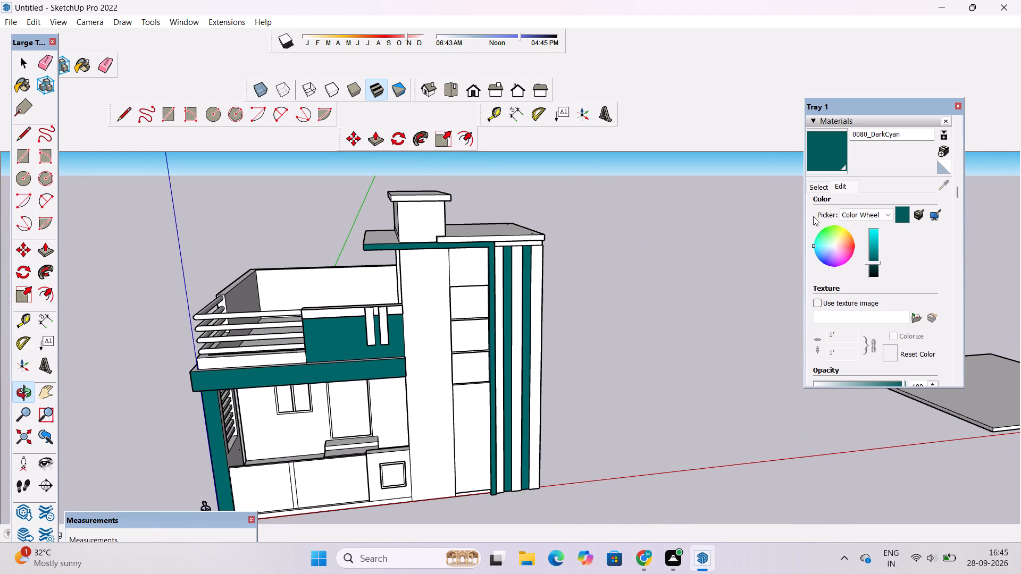
{"action": "scroll", "coordinate": [369, 248], "scroll_direction": "down", "scroll_amount": 3}
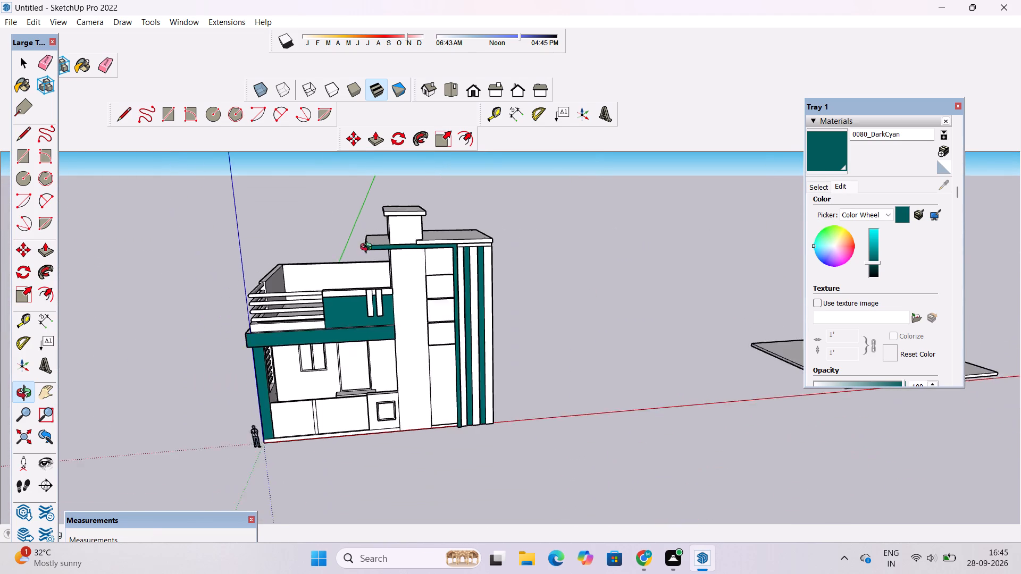
{"action": "scroll", "coordinate": [369, 248], "scroll_direction": "down", "scroll_amount": 2}
{"action": "scroll", "coordinate": [402, 416], "scroll_direction": "up", "scroll_amount": 5}
{"action": "left_click", "coordinate": [836, 158]}
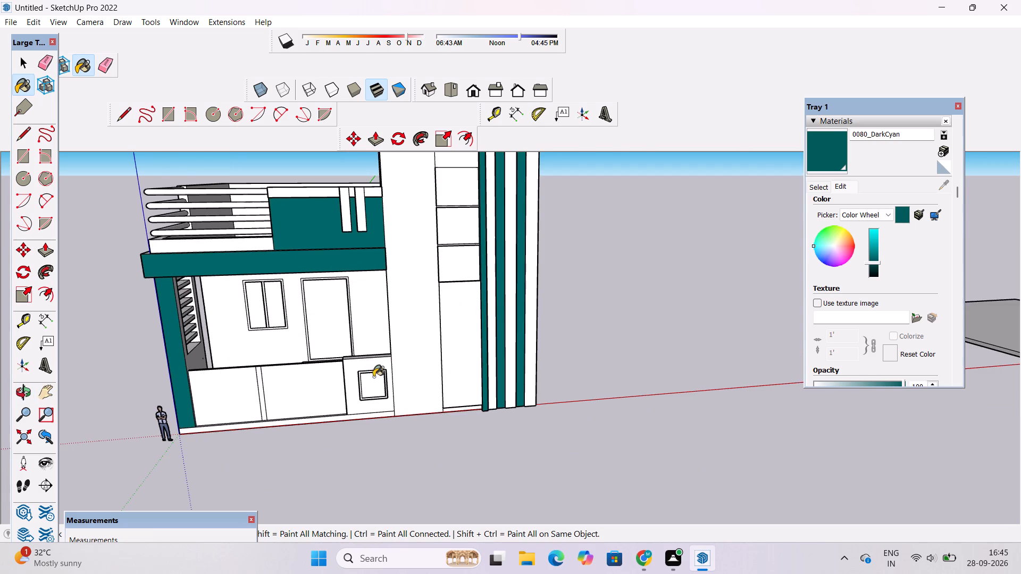
{"action": "scroll", "coordinate": [373, 377], "scroll_direction": "up", "scroll_amount": 12}
{"action": "left_click", "coordinate": [389, 334]}
Paint the narrow top face of the same low wall panel with 0080_DarkCyan.
{"action": "scroll", "coordinate": [386, 349], "scroll_direction": "down", "scroll_amount": 4}
{"action": "scroll", "coordinate": [384, 370], "scroll_direction": "up", "scroll_amount": 5}
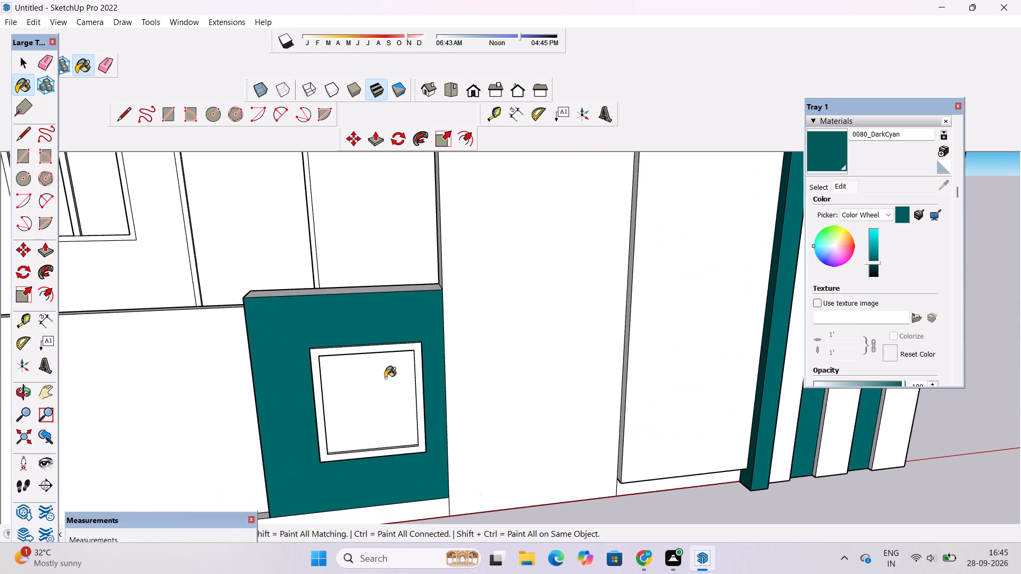
{"action": "scroll", "coordinate": [372, 393], "scroll_direction": "up", "scroll_amount": 5}
{"action": "scroll", "coordinate": [384, 221], "scroll_direction": "up", "scroll_amount": 4}
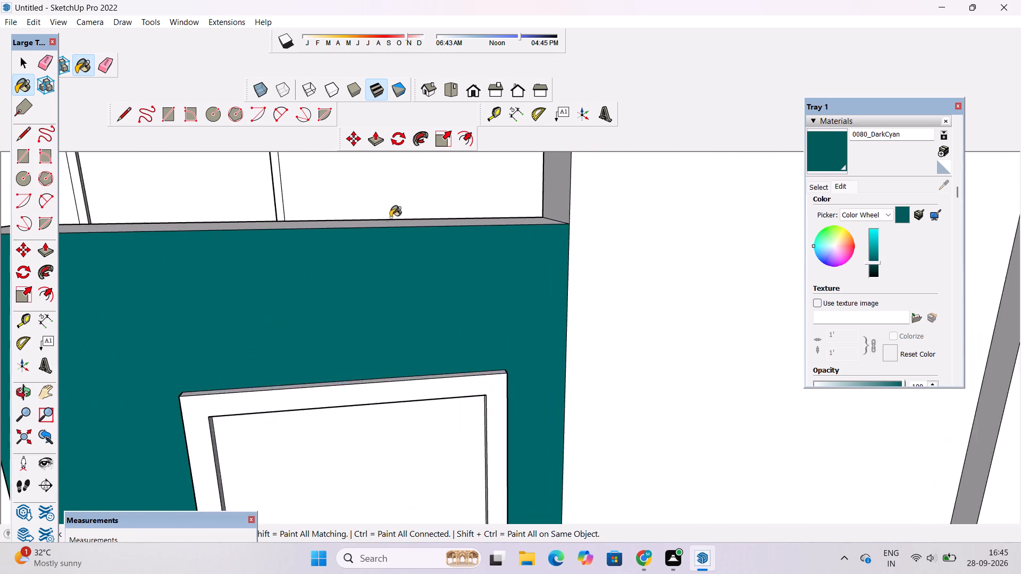
{"action": "scroll", "coordinate": [390, 217], "scroll_direction": "up", "scroll_amount": 5}
{"action": "left_click", "coordinate": [440, 222]}
{"action": "scroll", "coordinate": [448, 206], "scroll_direction": "down", "scroll_amount": 19}
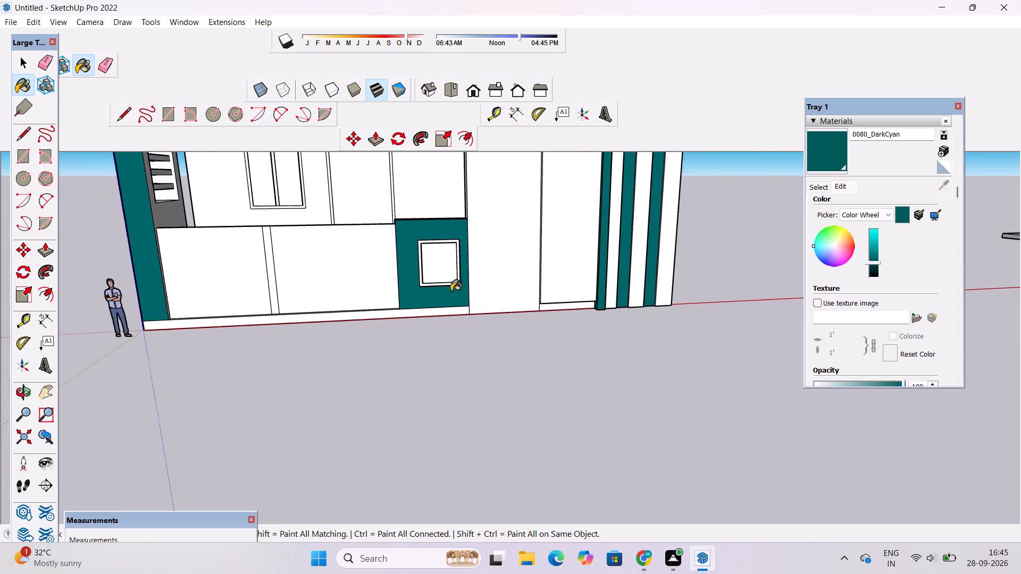
{"action": "scroll", "coordinate": [450, 298], "scroll_direction": "up", "scroll_amount": 6}
{"action": "scroll", "coordinate": [450, 299], "scroll_direction": "down", "scroll_amount": 3}
Paint the porch floor with Stone Marble from the Stone collection.
{"action": "key", "text": "o"}
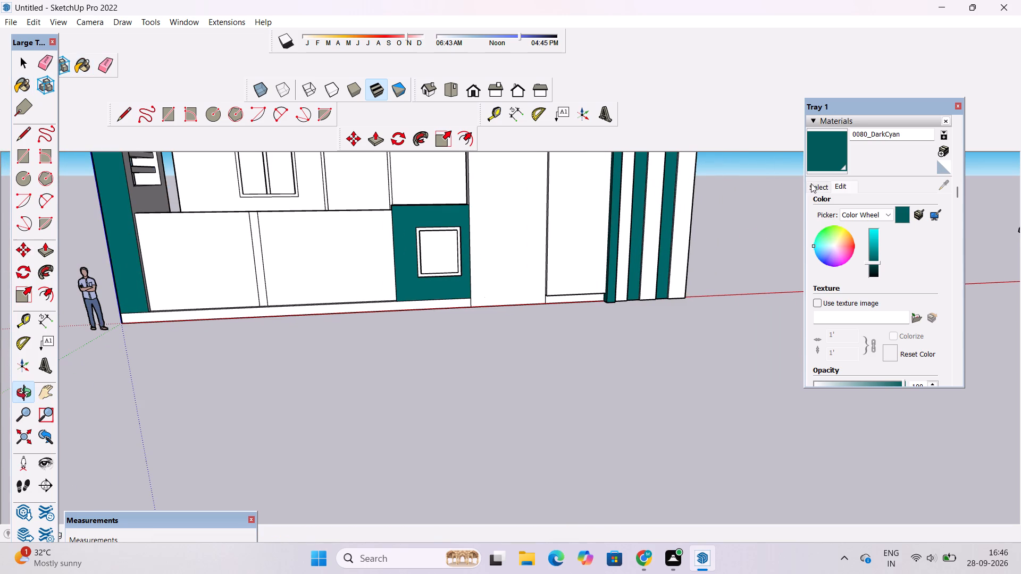
{"action": "left_click", "coordinate": [813, 188]}
{"action": "scroll", "coordinate": [857, 271], "scroll_direction": "down", "scroll_amount": 2}
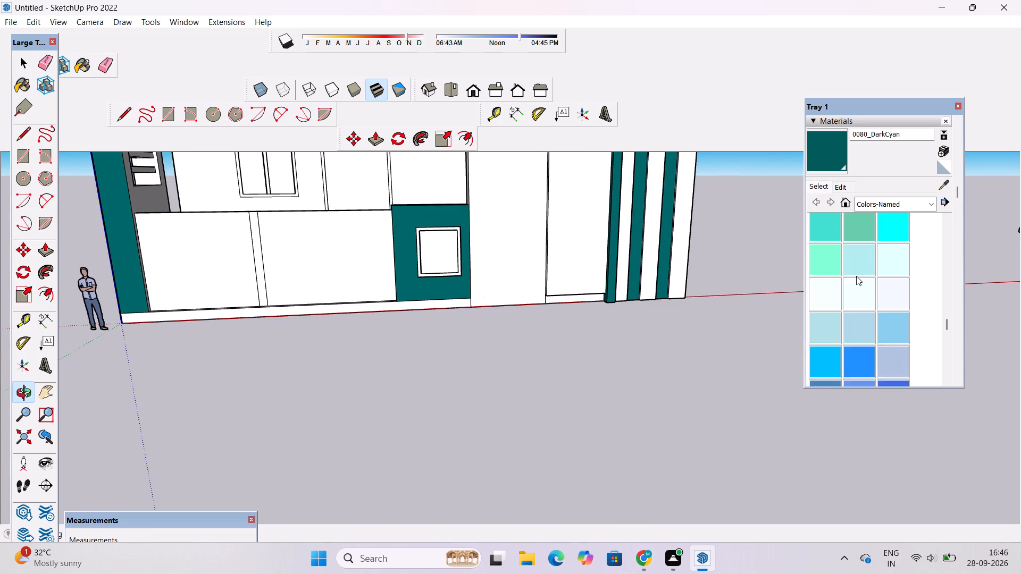
{"action": "scroll", "coordinate": [856, 276], "scroll_direction": "down", "scroll_amount": 3}
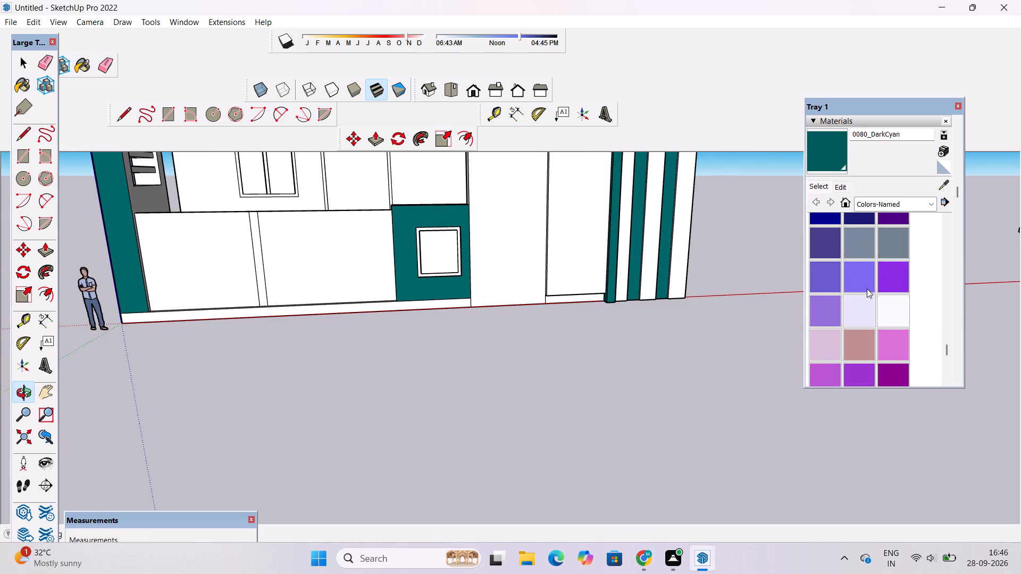
{"action": "scroll", "coordinate": [866, 285], "scroll_direction": "up", "scroll_amount": 1}
{"action": "scroll", "coordinate": [851, 293], "scroll_direction": "down", "scroll_amount": 3}
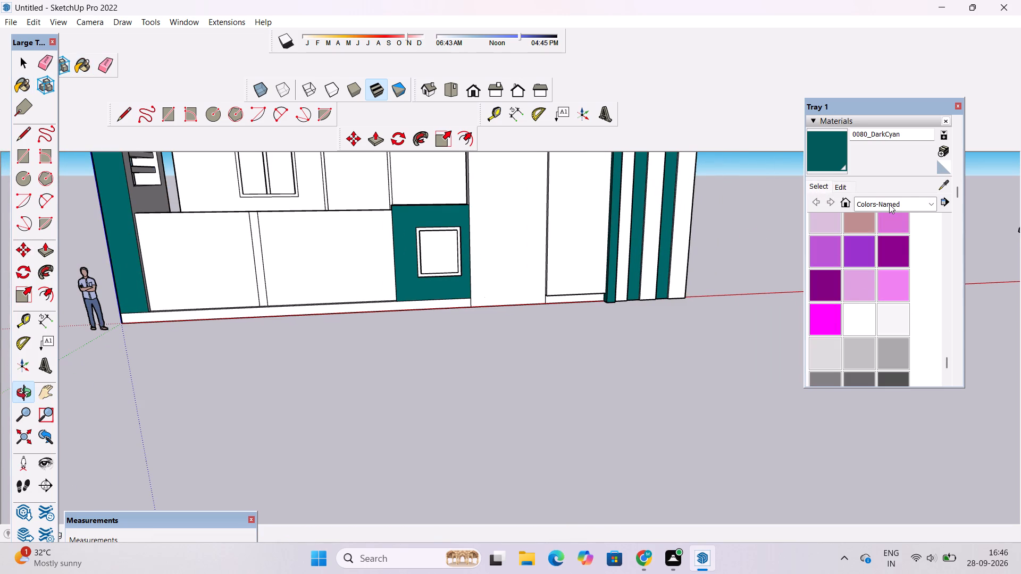
{"action": "left_click", "coordinate": [889, 204]}
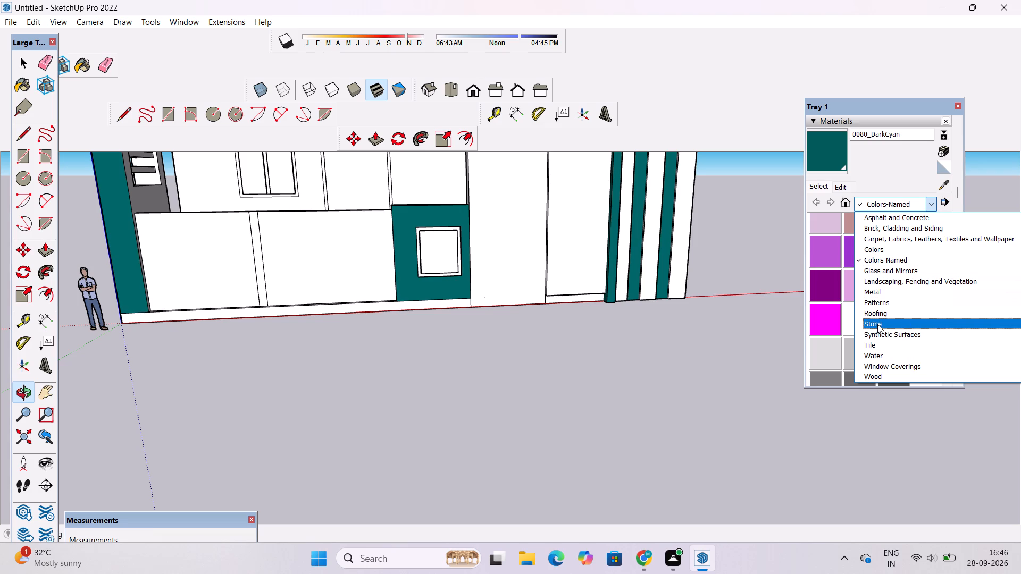
{"action": "left_click", "coordinate": [877, 324]}
{"action": "left_click", "coordinate": [893, 267]}
{"action": "scroll", "coordinate": [772, 314], "scroll_direction": "down", "scroll_amount": 12}
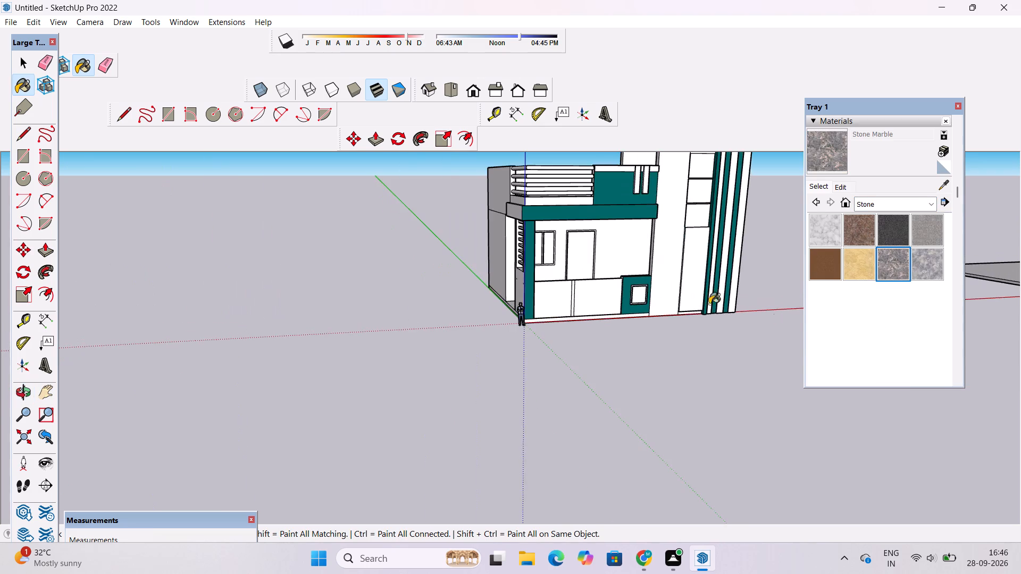
{"action": "scroll", "coordinate": [487, 273], "scroll_direction": "up", "scroll_amount": 11}
{"action": "scroll", "coordinate": [615, 353], "scroll_direction": "up", "scroll_amount": 6}
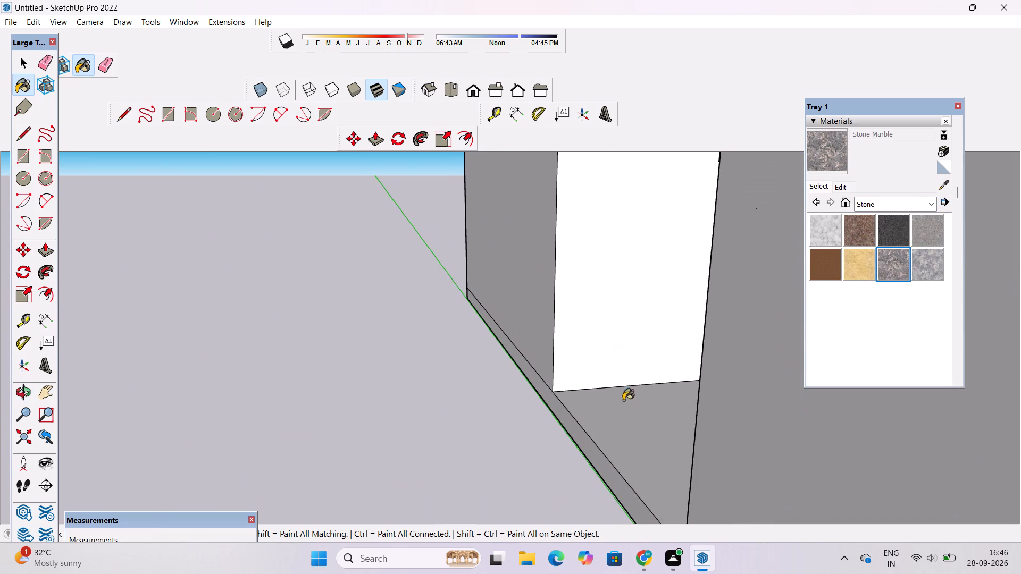
{"action": "left_click", "coordinate": [626, 404]}
Paint the narrow ledge along the foot of the front boundary wall with Stone Marble.
{"action": "scroll", "coordinate": [417, 309], "scroll_direction": "down", "scroll_amount": 13}
{"action": "scroll", "coordinate": [516, 381], "scroll_direction": "up", "scroll_amount": 12}
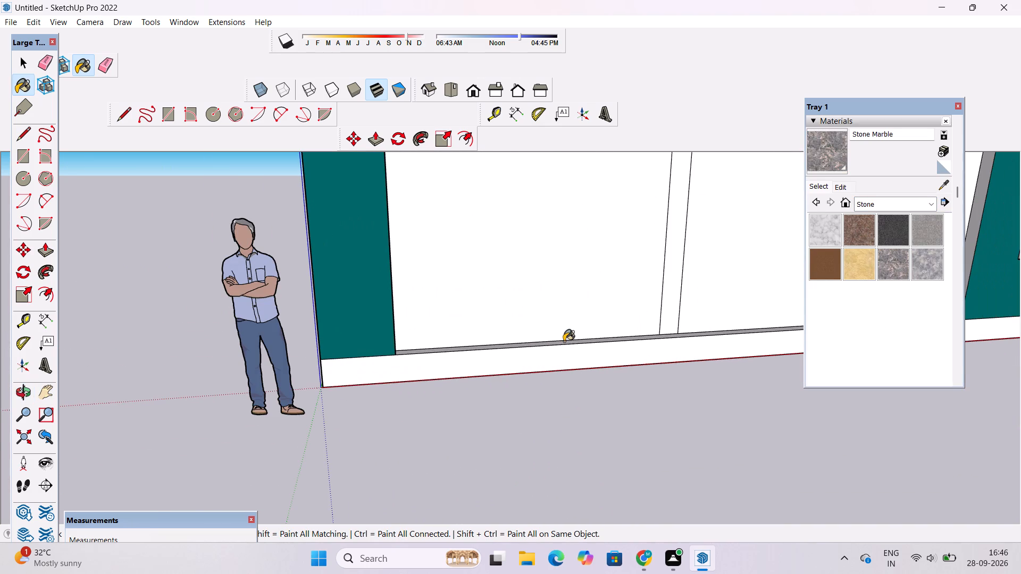
{"action": "left_click", "coordinate": [564, 341]}
{"action": "scroll", "coordinate": [564, 341], "scroll_direction": "up", "scroll_amount": 17}
{"action": "left_click", "coordinate": [567, 349]}
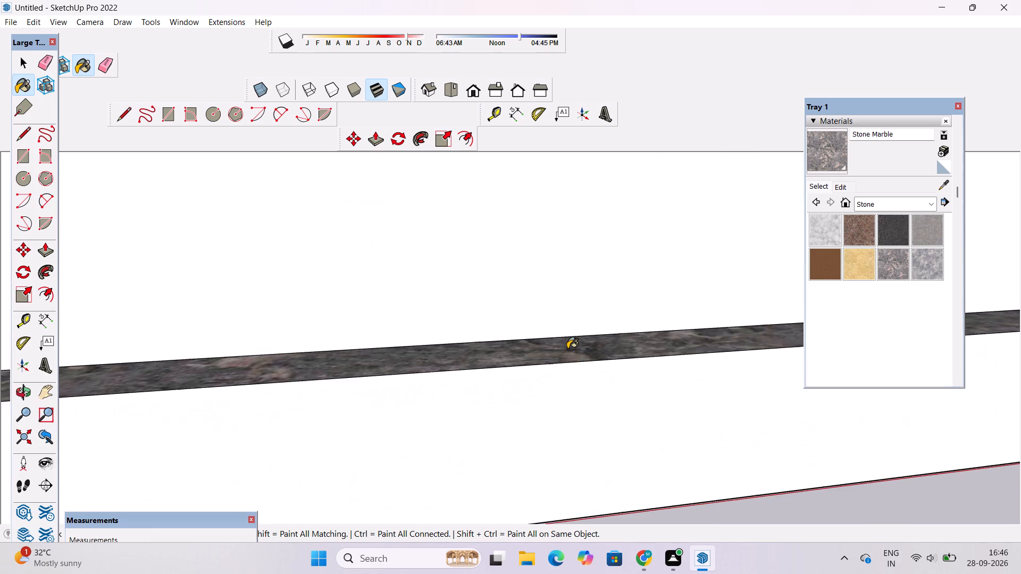
{"action": "scroll", "coordinate": [567, 349], "scroll_direction": "down", "scroll_amount": 6}
Paint the left side face and the middle tread of the porch entrance steps with Stone Marble.
{"action": "key", "text": "o"}
{"action": "scroll", "coordinate": [568, 349], "scroll_direction": "down", "scroll_amount": 17}
{"action": "left_click_drag", "start_coordinate": [447, 368], "coordinate": [463, 436]}
{"action": "scroll", "coordinate": [475, 417], "scroll_direction": "down", "scroll_amount": 6}
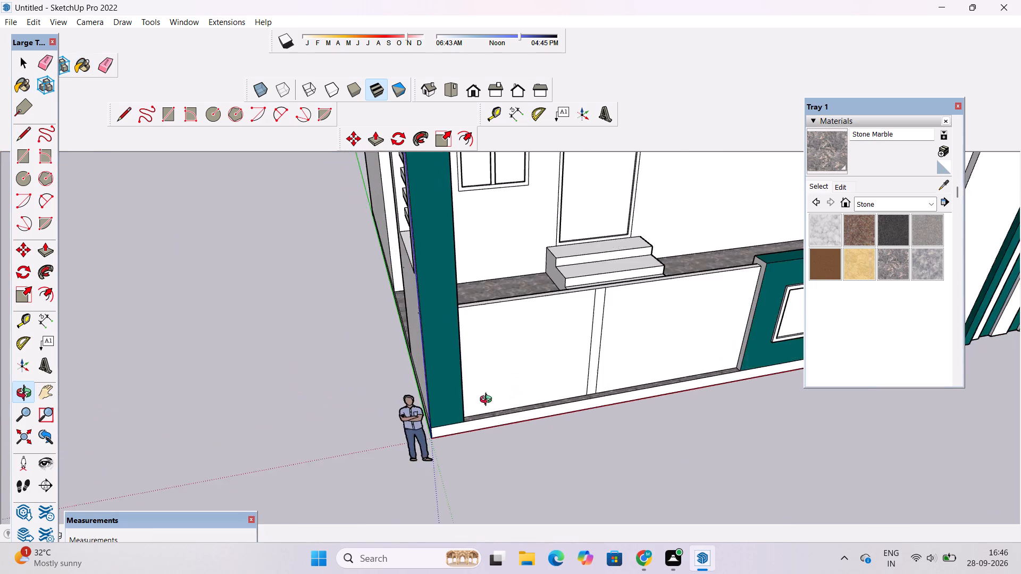
{"action": "left_click_drag", "start_coordinate": [523, 373], "coordinate": [505, 492], "text": "shift"}
{"action": "scroll", "coordinate": [542, 423], "scroll_direction": "up", "scroll_amount": 9}
{"action": "left_click_drag", "start_coordinate": [578, 381], "coordinate": [512, 441], "text": "shift"}
{"action": "left_click", "coordinate": [825, 155]}
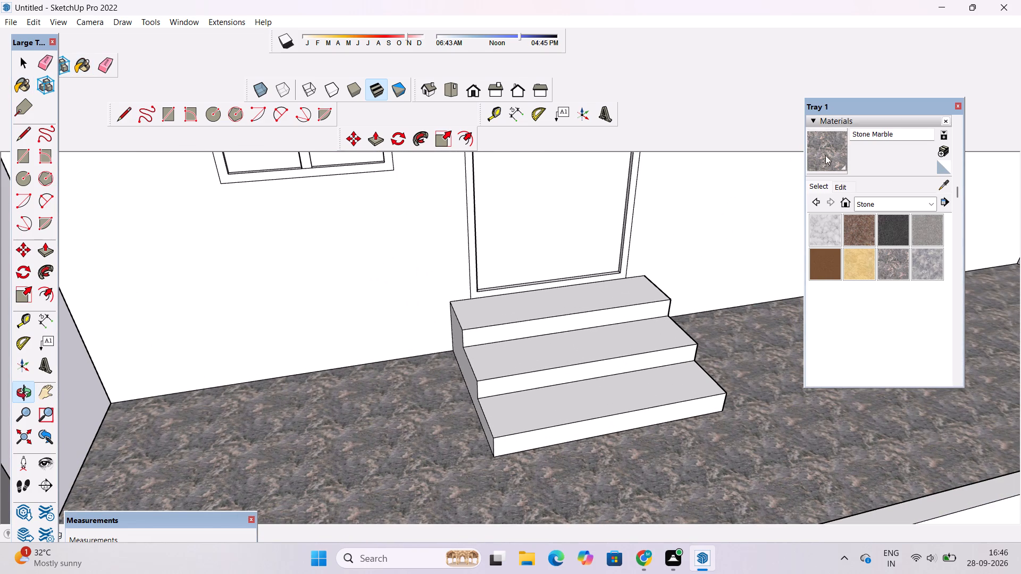
{"action": "scroll", "coordinate": [578, 375], "scroll_direction": "up", "scroll_amount": 6}
{"action": "left_click_drag", "start_coordinate": [366, 372], "coordinate": [373, 370]}
{"action": "scroll", "coordinate": [373, 370], "scroll_direction": "up", "scroll_amount": 10}
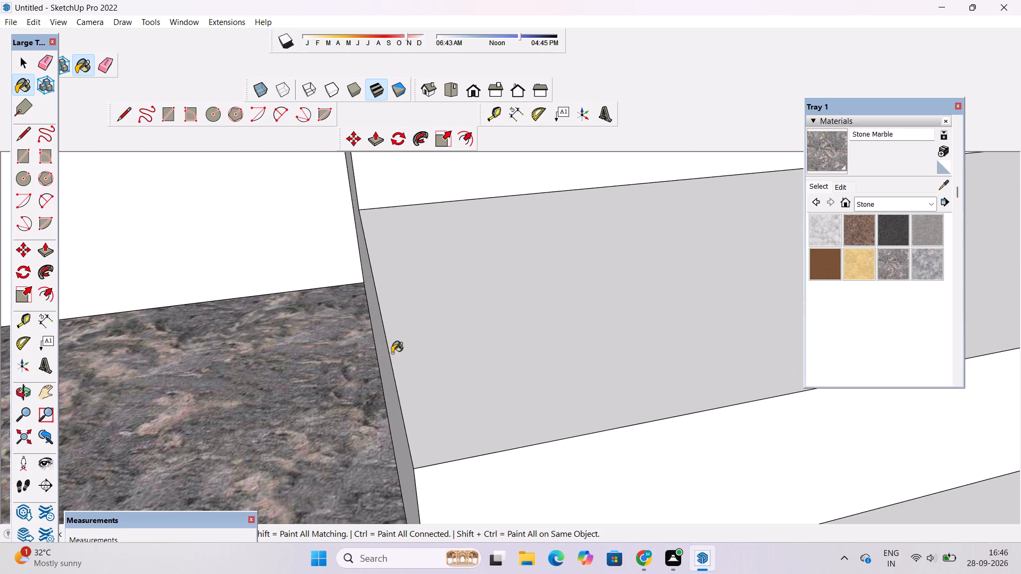
{"action": "left_click", "coordinate": [381, 351]}
{"action": "left_click", "coordinate": [431, 331]}
Paint the risers and the remaining bottom and top treads of the porch entrance steps with Stone Marble.
{"action": "scroll", "coordinate": [441, 281], "scroll_direction": "down", "scroll_amount": 12}
{"action": "left_click_drag", "start_coordinate": [502, 354], "coordinate": [503, 356]}
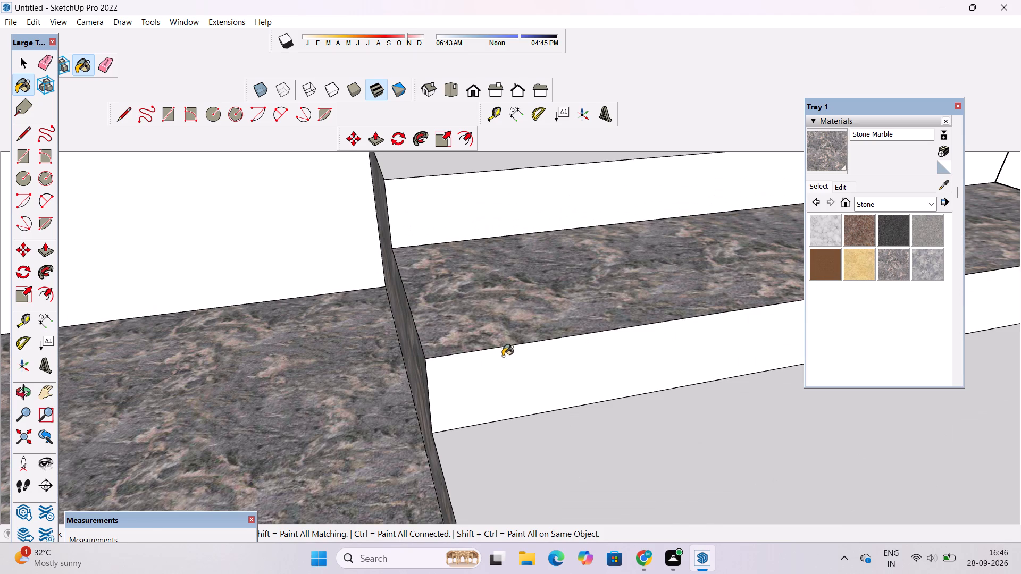
{"action": "left_click_drag", "start_coordinate": [503, 356], "coordinate": [507, 374]}
{"action": "left_click_drag", "start_coordinate": [513, 437], "coordinate": [501, 418]}
{"action": "scroll", "coordinate": [407, 324], "scroll_direction": "down", "scroll_amount": 7}
{"action": "left_click_drag", "start_coordinate": [541, 407], "coordinate": [541, 401]}
{"action": "left_click", "coordinate": [531, 261]}
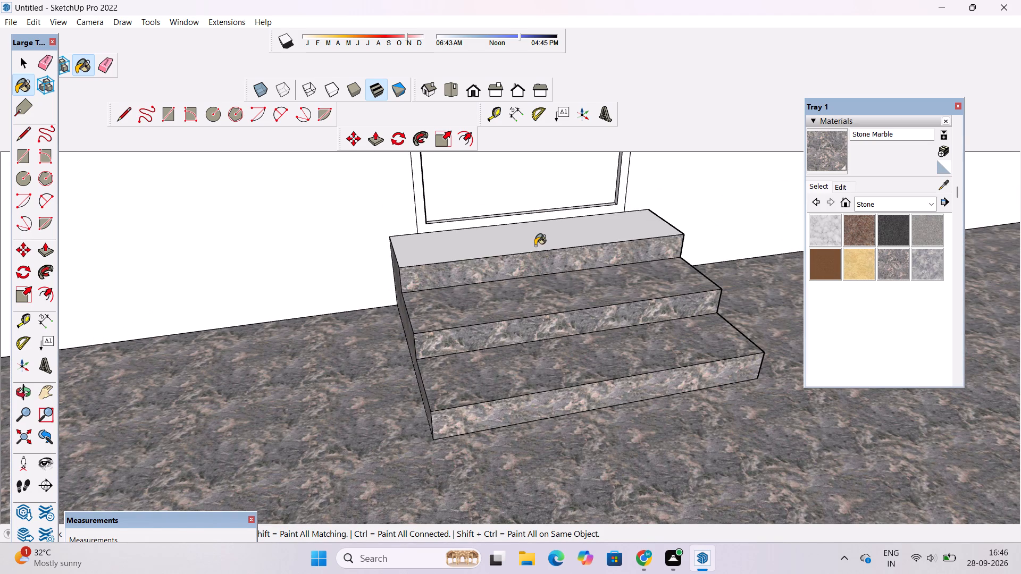
{"action": "left_click", "coordinate": [535, 246]}
Paint the opposite, still bare side face of the porch entrance steps with Stone Marble.
{"action": "key", "text": "o"}
{"action": "left_click_drag", "start_coordinate": [764, 255], "coordinate": [562, 240]}
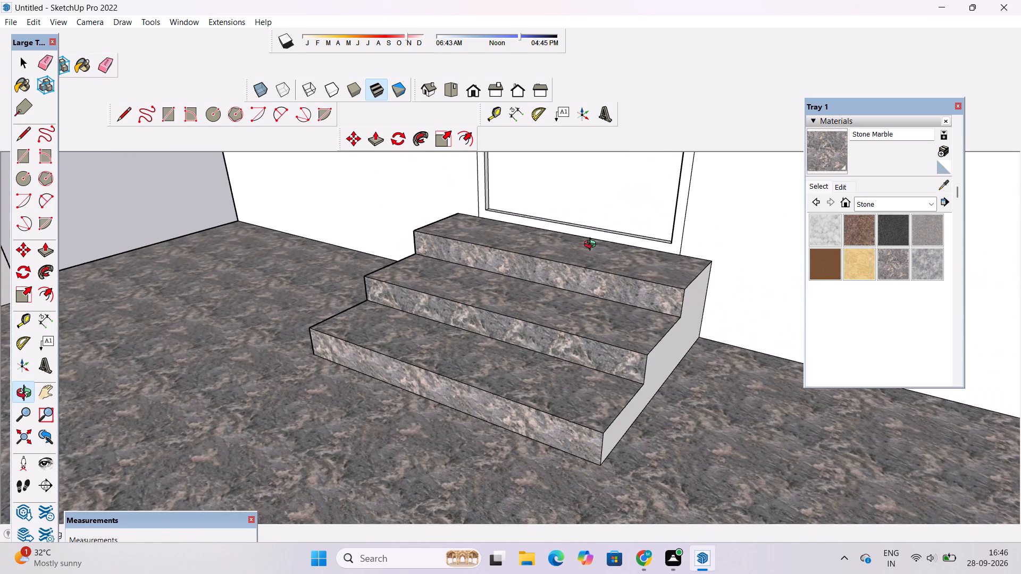
{"action": "left_click", "coordinate": [835, 161]}
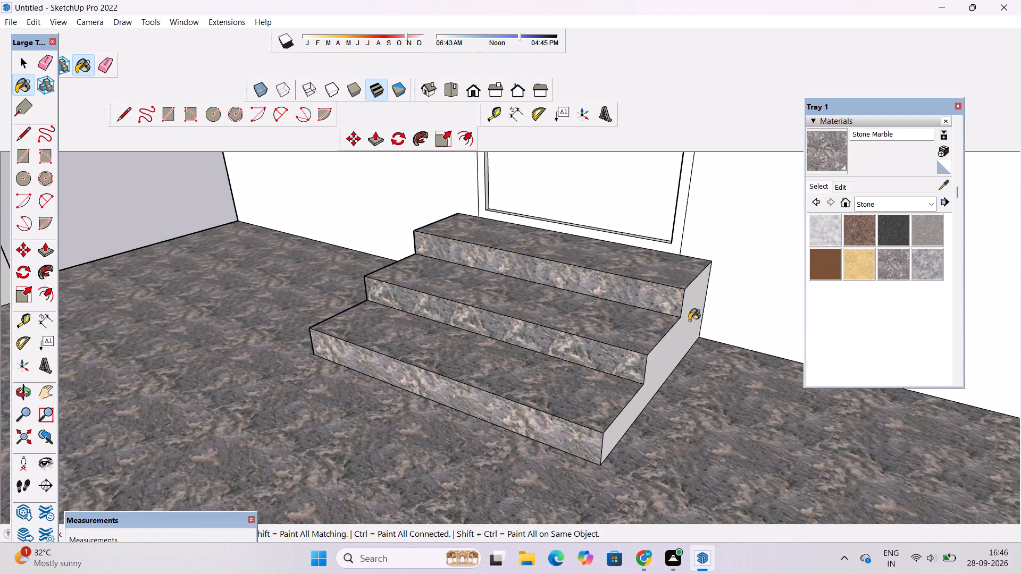
{"action": "left_click", "coordinate": [689, 320]}
Paint the tall plain front wall of the tower with Cladding Siding White from the Brick, Cladding and Siding collection.
{"action": "key", "text": "o"}
{"action": "scroll", "coordinate": [683, 326], "scroll_direction": "down", "scroll_amount": 20}
{"action": "scroll", "coordinate": [683, 326], "scroll_direction": "down", "scroll_amount": 6}
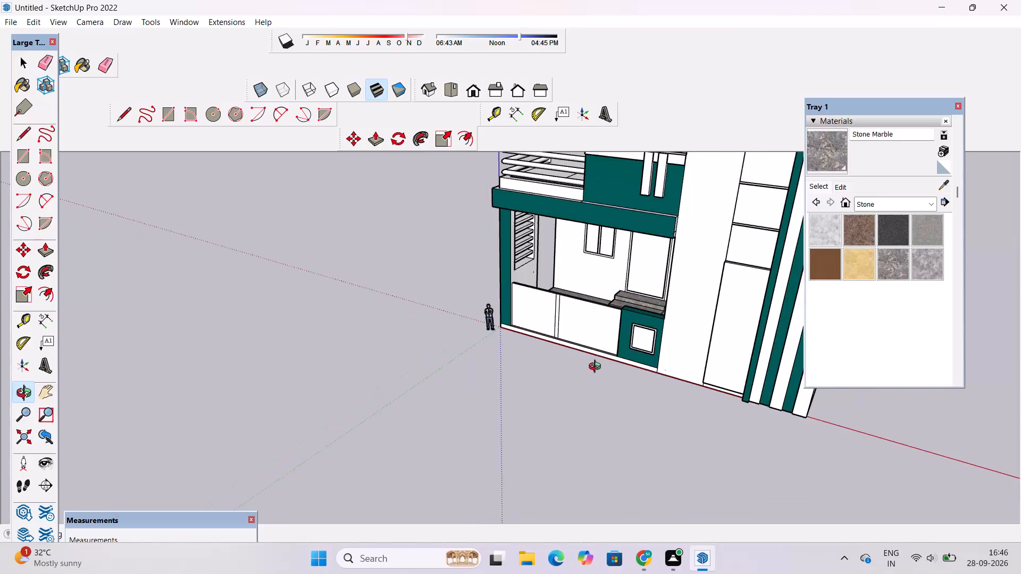
{"action": "left_click_drag", "start_coordinate": [592, 373], "coordinate": [696, 327]}
{"action": "scroll", "coordinate": [560, 352], "scroll_direction": "up", "scroll_amount": 8}
{"action": "left_click_drag", "start_coordinate": [559, 351], "coordinate": [388, 424], "text": "shift"}
{"action": "scroll", "coordinate": [386, 421], "scroll_direction": "down", "scroll_amount": 7}
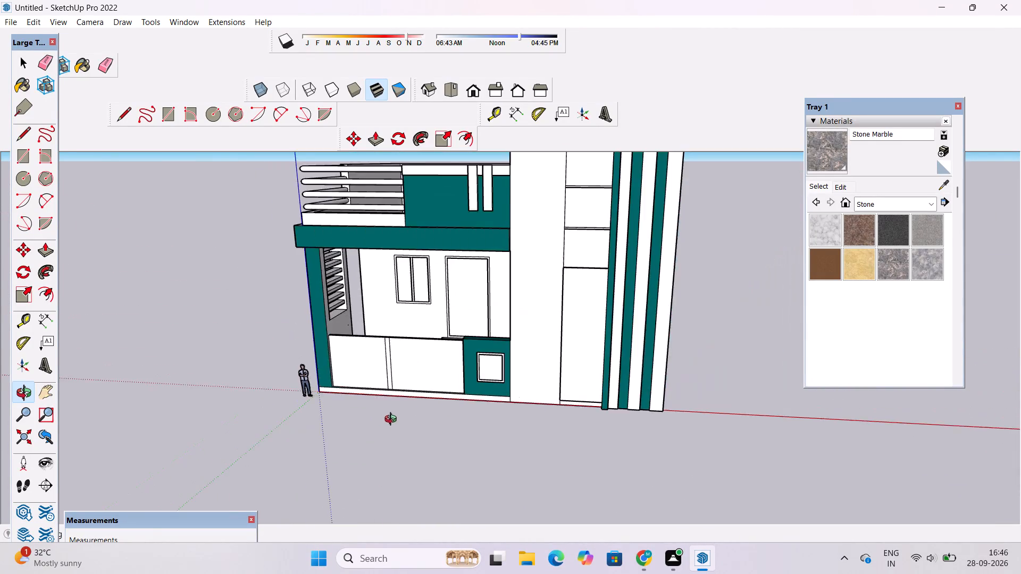
{"action": "left_click_drag", "start_coordinate": [416, 408], "coordinate": [501, 350]}
{"action": "left_click_drag", "start_coordinate": [495, 353], "coordinate": [525, 333], "text": "shift"}
{"action": "left_click_drag", "start_coordinate": [495, 365], "coordinate": [471, 395]}
{"action": "left_click", "coordinate": [899, 209]}
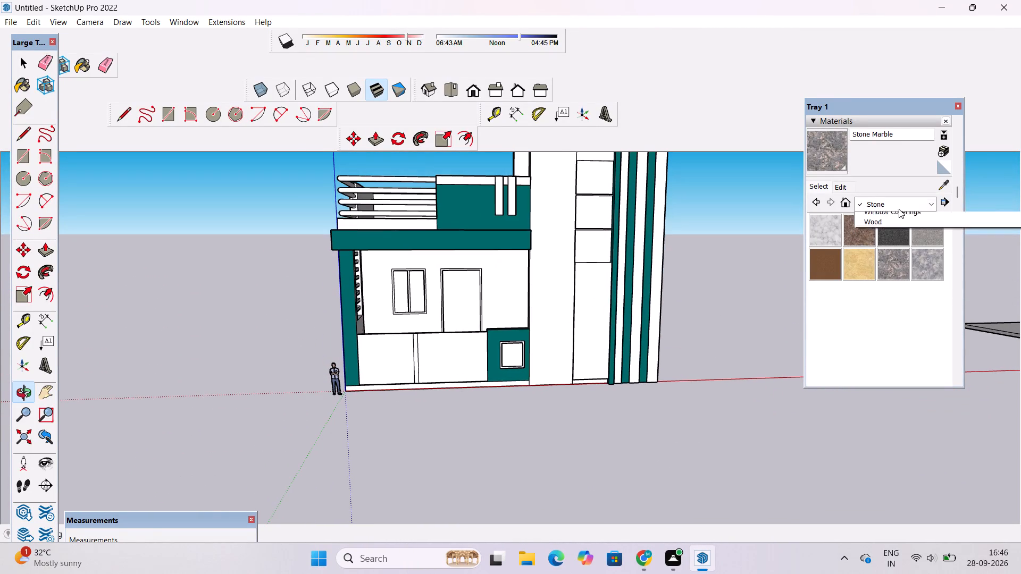
{"action": "left_click", "coordinate": [883, 225]}
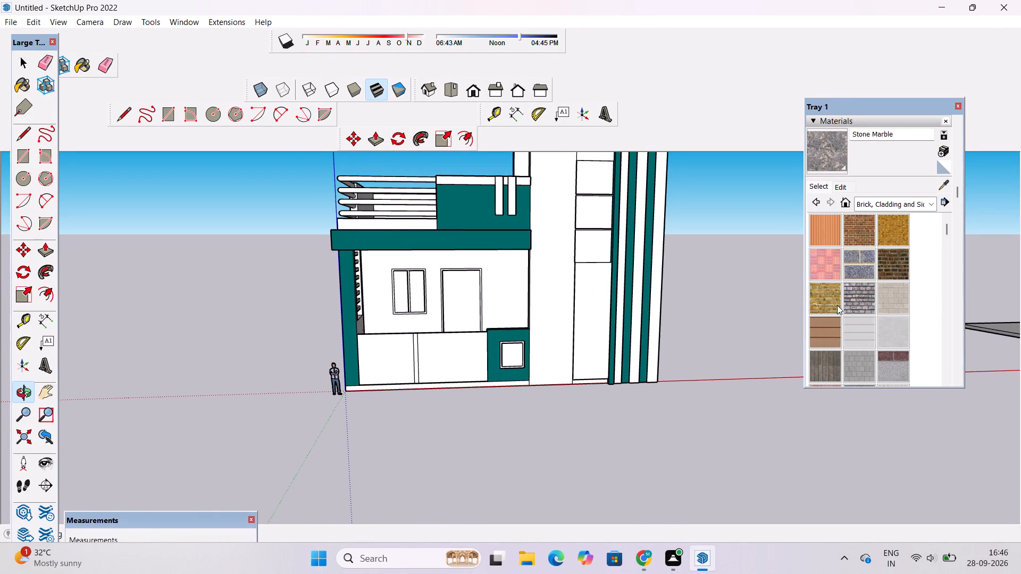
{"action": "left_click", "coordinate": [863, 332]}
{"action": "left_click", "coordinate": [541, 248]}
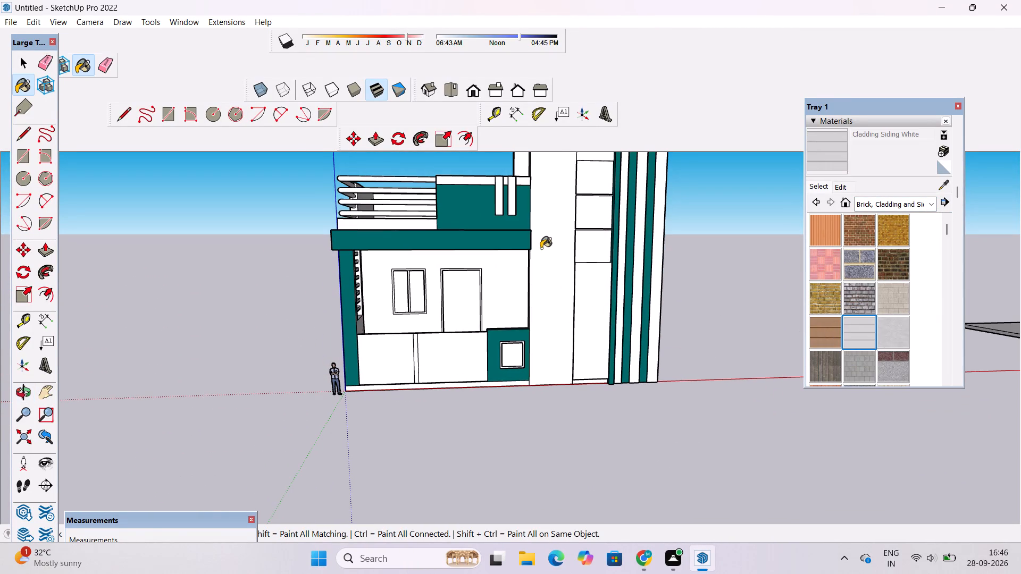
Recolour the Cladding Siding White material on the tower wall to a light beige, trying orange and yellow tints first.
{"action": "scroll", "coordinate": [567, 309], "scroll_direction": "down", "scroll_amount": 6}
{"action": "scroll", "coordinate": [944, 197], "scroll_direction": "up", "scroll_amount": 2}
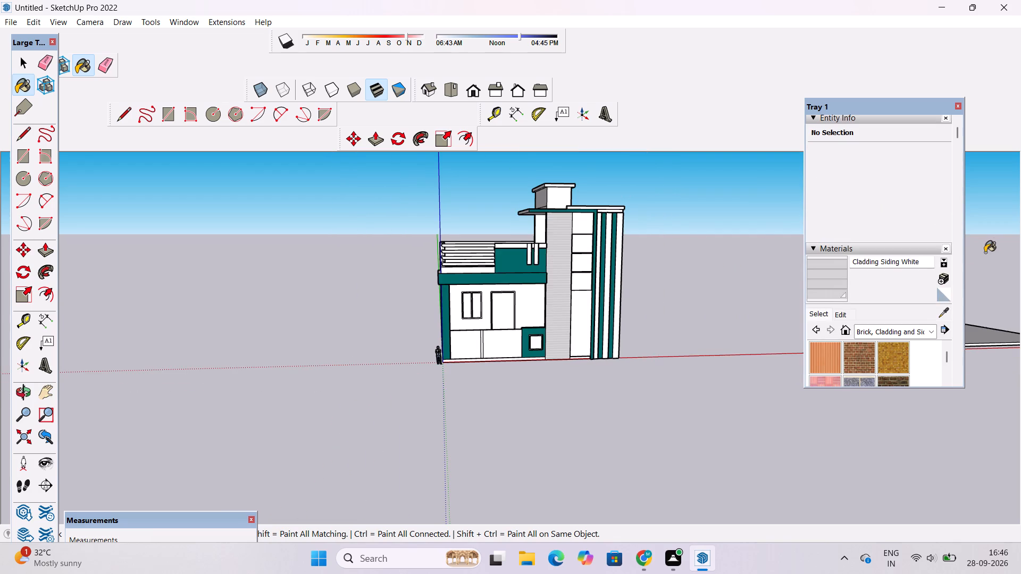
{"action": "scroll", "coordinate": [884, 257], "scroll_direction": "down", "scroll_amount": 2}
{"action": "left_click", "coordinate": [848, 185]}
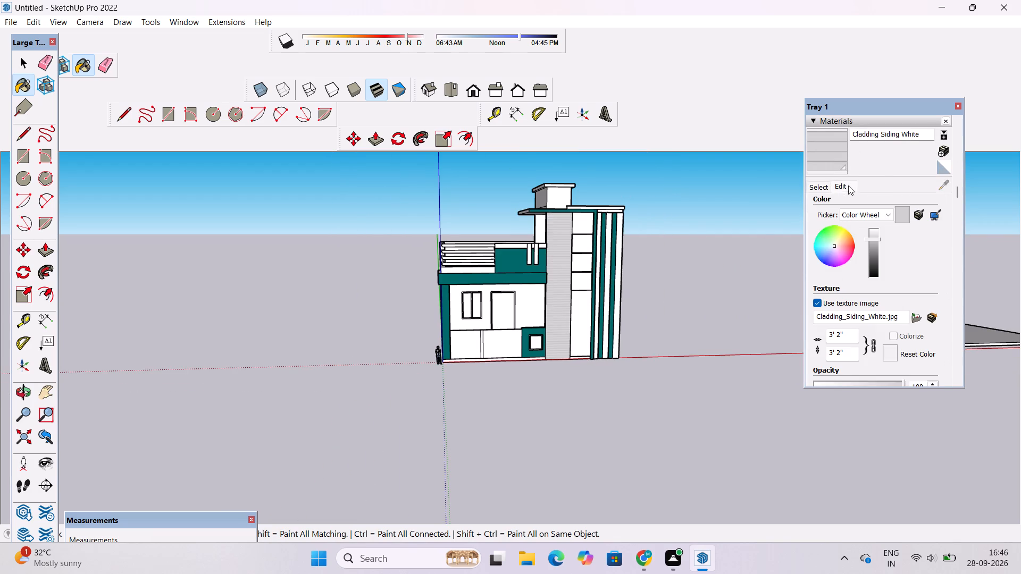
{"action": "left_click", "coordinate": [844, 241]}
{"action": "scroll", "coordinate": [844, 241], "scroll_direction": "up", "scroll_amount": 4}
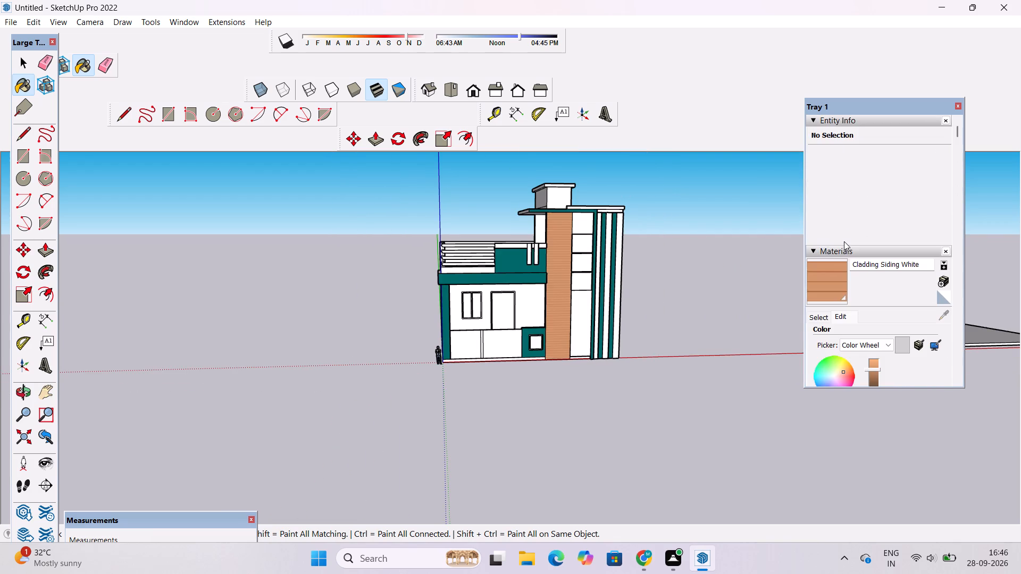
{"action": "scroll", "coordinate": [844, 241], "scroll_direction": "down", "scroll_amount": 3}
{"action": "left_click", "coordinate": [842, 178]}
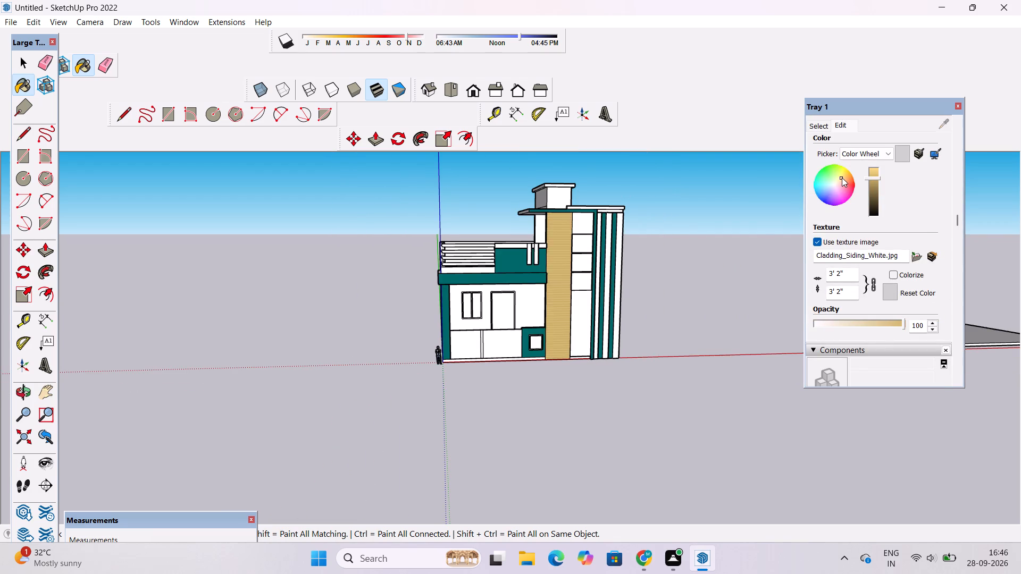
{"action": "left_click", "coordinate": [840, 178]}
{"action": "left_click", "coordinate": [838, 182]}
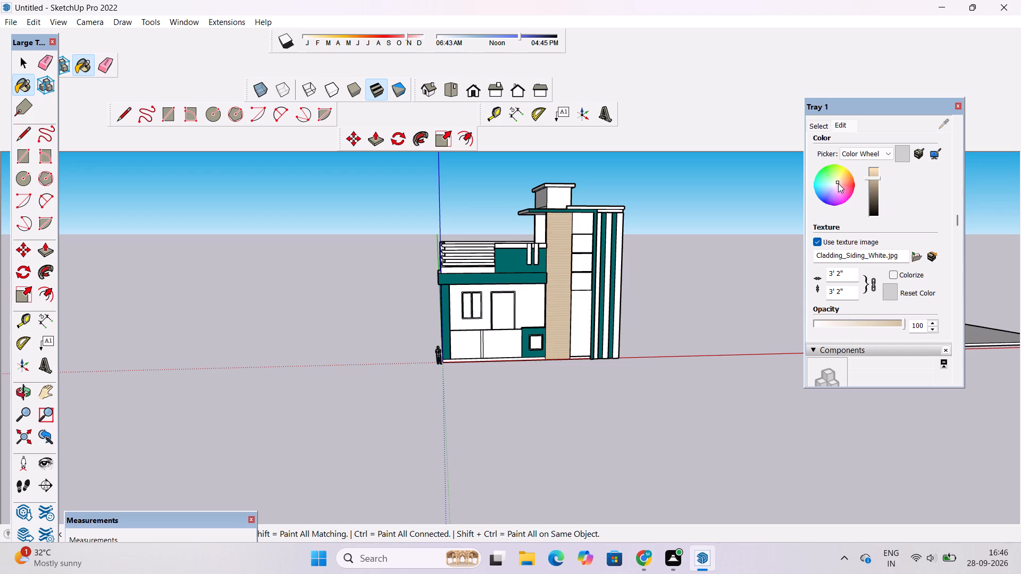
{"action": "scroll", "coordinate": [838, 185], "scroll_direction": "up", "scroll_amount": 1}
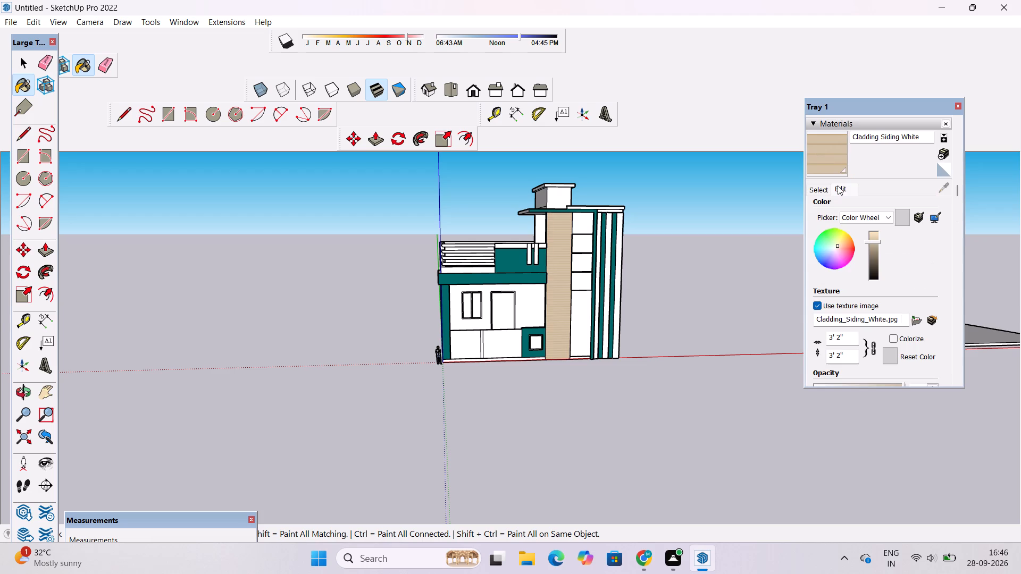
{"action": "scroll", "coordinate": [838, 185], "scroll_direction": "up", "scroll_amount": 1}
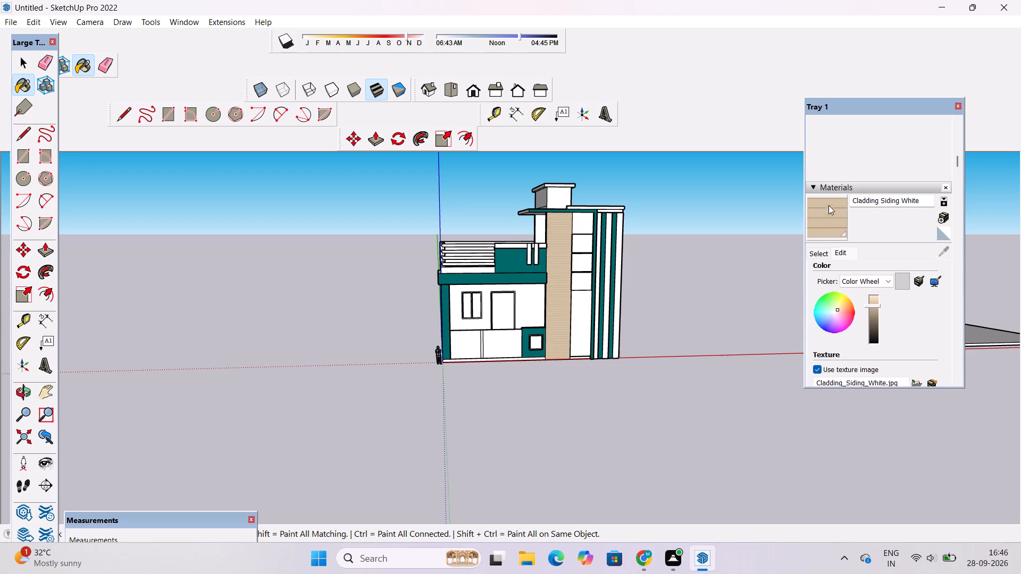
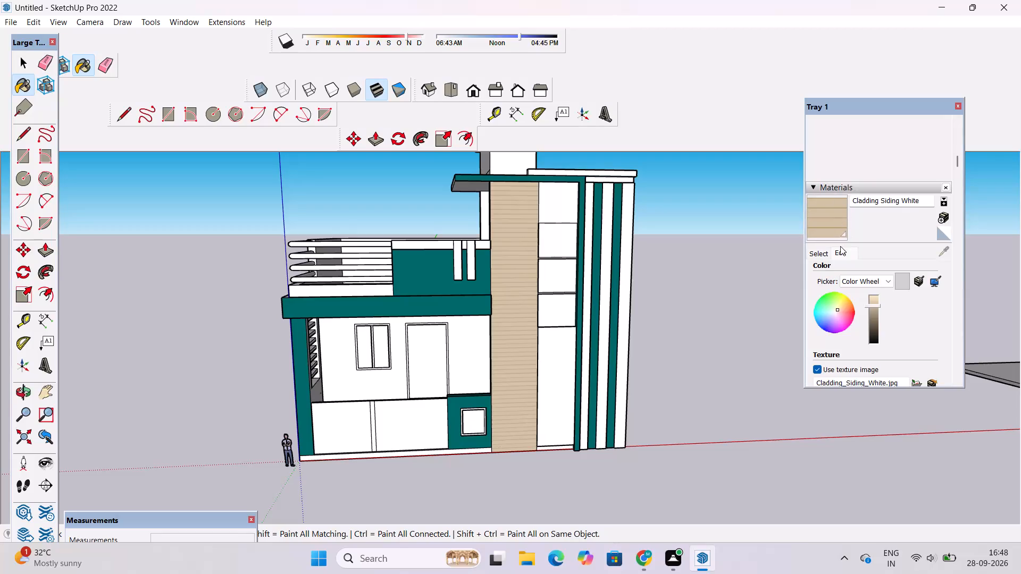
Darken the beige colour of the tower wall's Cladding Siding White material slightly.
{"action": "left_click", "coordinate": [870, 310]}
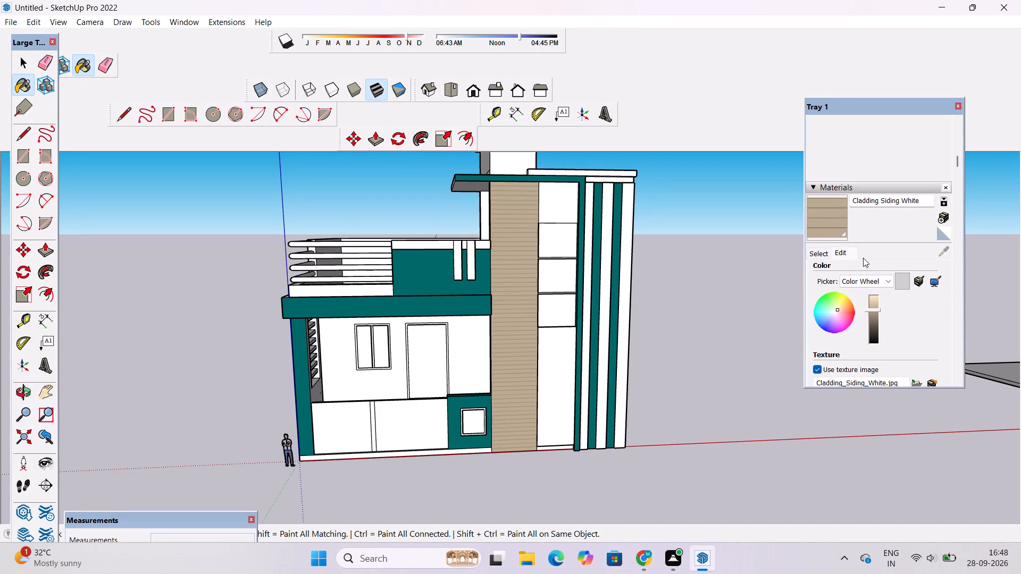
{"action": "scroll", "coordinate": [852, 322], "scroll_direction": "down", "scroll_amount": 1}
{"action": "key", "text": "space"}
{"action": "key", "text": "space"}
{"action": "key", "text": "space"}
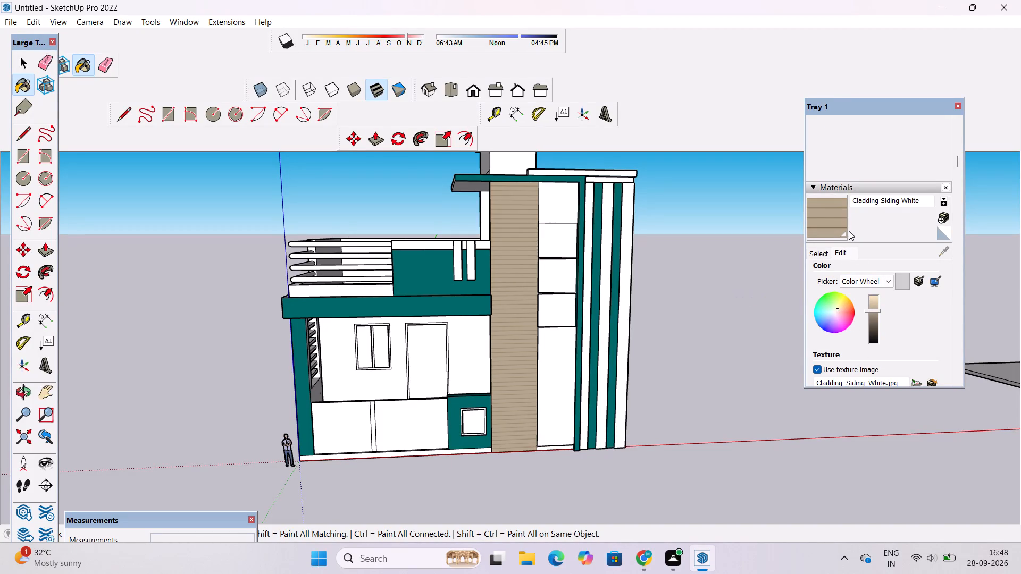
Set the texture size of the Cladding Siding White material to 6'.
{"action": "left_click", "coordinate": [839, 228]}
{"action": "left_click", "coordinate": [848, 337]}
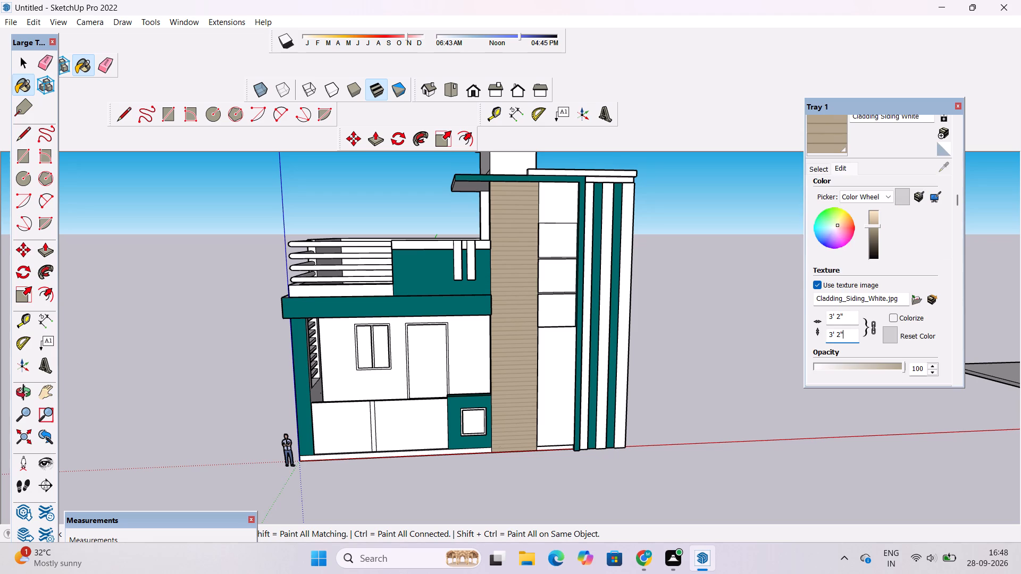
{"action": "key", "text": "BackSpace"}
{"action": "key", "text": "BackSpace"}
{"action": "key", "text": "BackSpace"}
{"action": "key", "text": "BackSpace"}
{"action": "key", "text": "BackSpace"}
{"action": "type", "text": "4'"}
{"action": "key", "text": "BackSpace"}
{"action": "key", "text": "BackSpace"}
{"action": "key", "text": "BackSpace"}
{"action": "type", "text": "6'"}
{"action": "key", "text": "Return"}
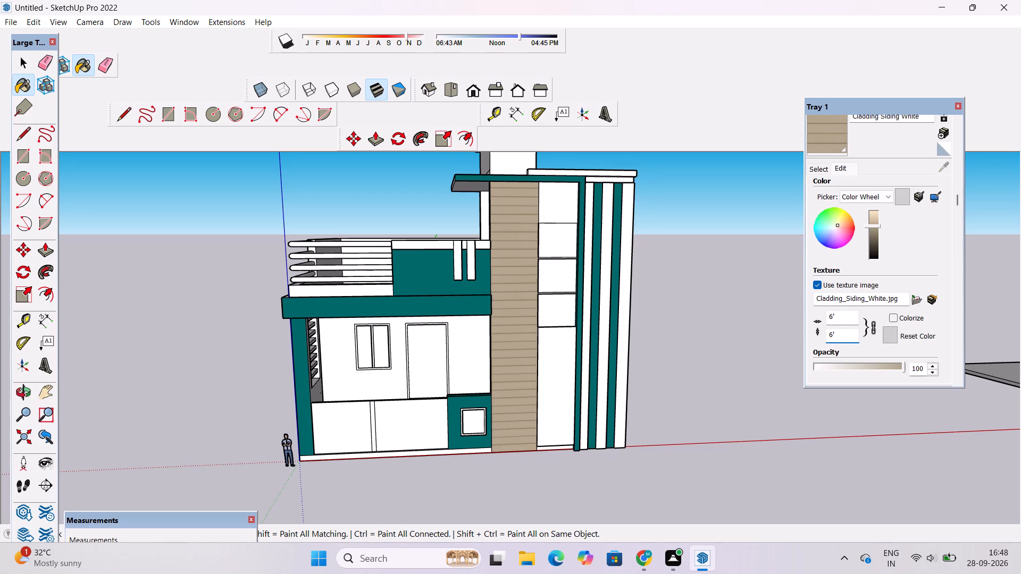
{"action": "scroll", "coordinate": [837, 341], "scroll_direction": "down", "scroll_amount": 3}
{"action": "key", "text": "space"}
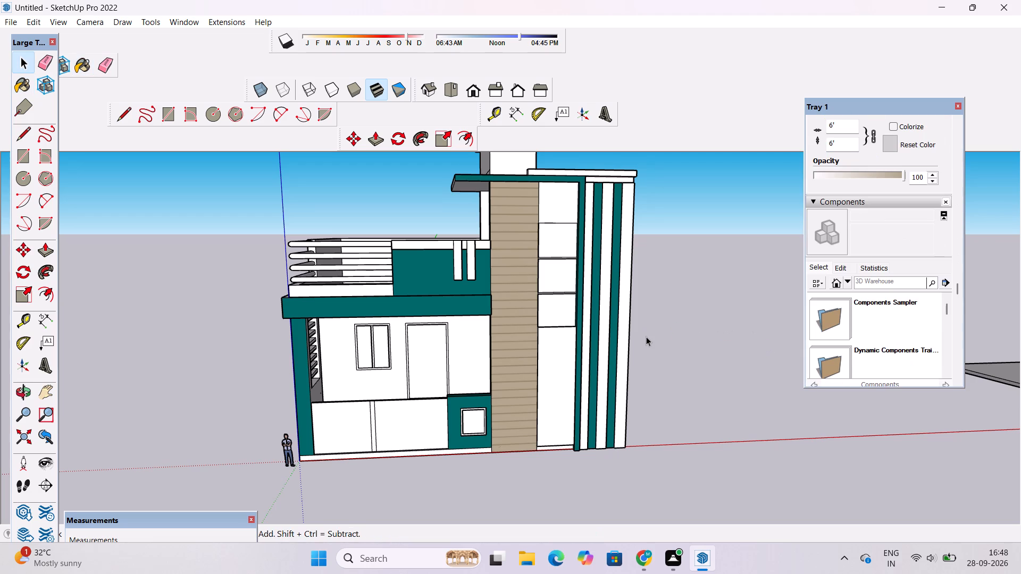
Paint the front faces of both low porch gate panels with Beadboard from the Brick, Cladding and Siding collection.
{"action": "type", "text": "o"}
{"action": "scroll", "coordinate": [605, 350], "scroll_direction": "down", "scroll_amount": 4}
{"action": "left_click_drag", "start_coordinate": [570, 392], "coordinate": [537, 325]}
{"action": "scroll", "coordinate": [510, 370], "scroll_direction": "up", "scroll_amount": 5}
{"action": "left_click_drag", "start_coordinate": [495, 333], "coordinate": [425, 290], "text": "shift"}
{"action": "scroll", "coordinate": [419, 301], "scroll_direction": "down", "scroll_amount": 7}
{"action": "left_click_drag", "start_coordinate": [419, 374], "coordinate": [422, 458]}
{"action": "scroll", "coordinate": [389, 343], "scroll_direction": "up", "scroll_amount": 5}
{"action": "left_click_drag", "start_coordinate": [403, 346], "coordinate": [485, 358], "text": "shift"}
{"action": "scroll", "coordinate": [828, 180], "scroll_direction": "up", "scroll_amount": 3}
{"action": "left_click", "coordinate": [823, 167]}
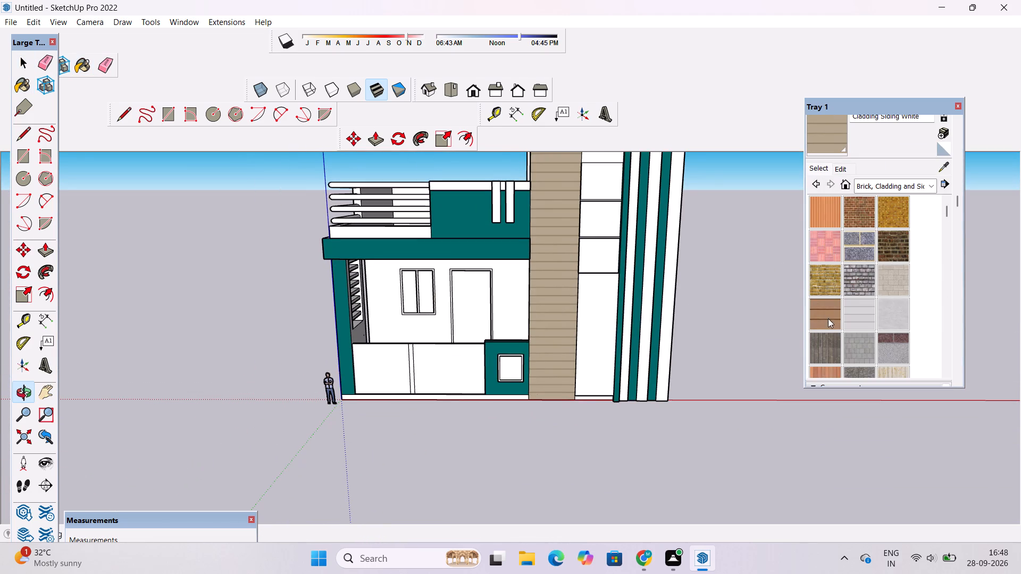
{"action": "left_click", "coordinate": [811, 202]}
{"action": "left_click_drag", "start_coordinate": [380, 358], "coordinate": [386, 361]}
{"action": "left_click", "coordinate": [448, 377]}
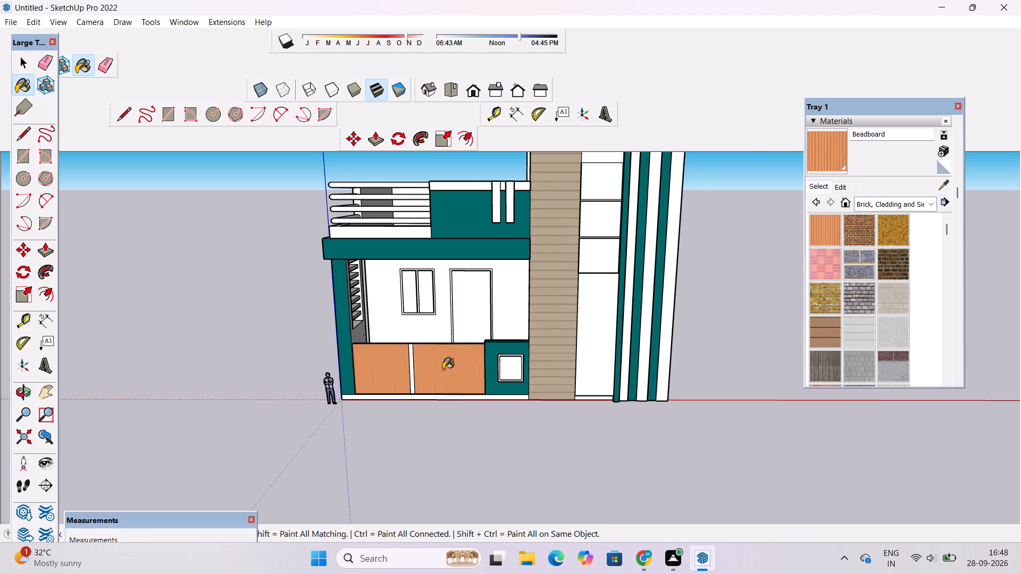
Paint the porch-side back face of the low gate with Beadboard.
{"action": "scroll", "coordinate": [430, 354], "scroll_direction": "up", "scroll_amount": 5}
{"action": "scroll", "coordinate": [367, 354], "scroll_direction": "up", "scroll_amount": 6}
{"action": "key", "text": "o"}
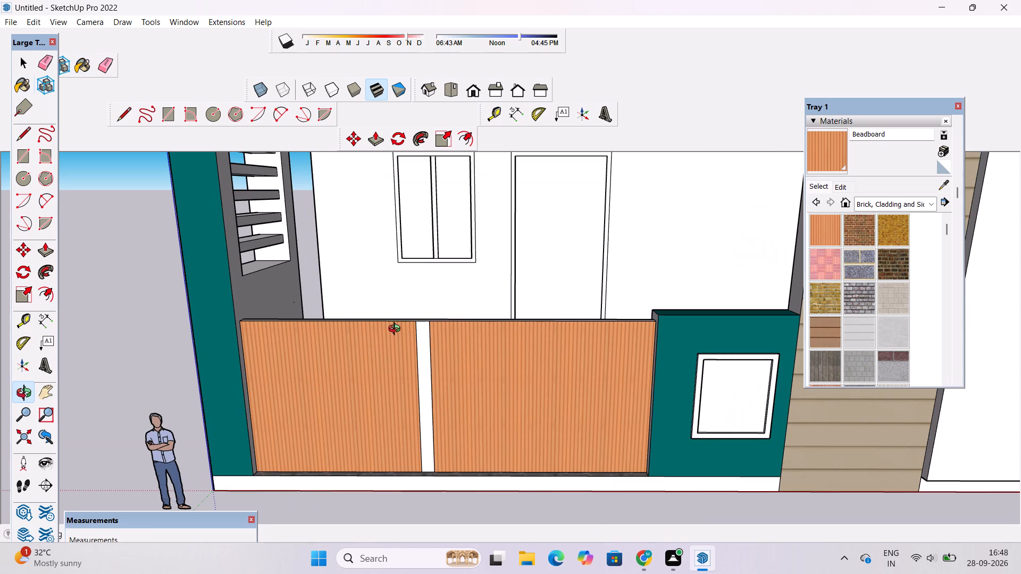
{"action": "left_click_drag", "start_coordinate": [422, 308], "coordinate": [910, 356]}
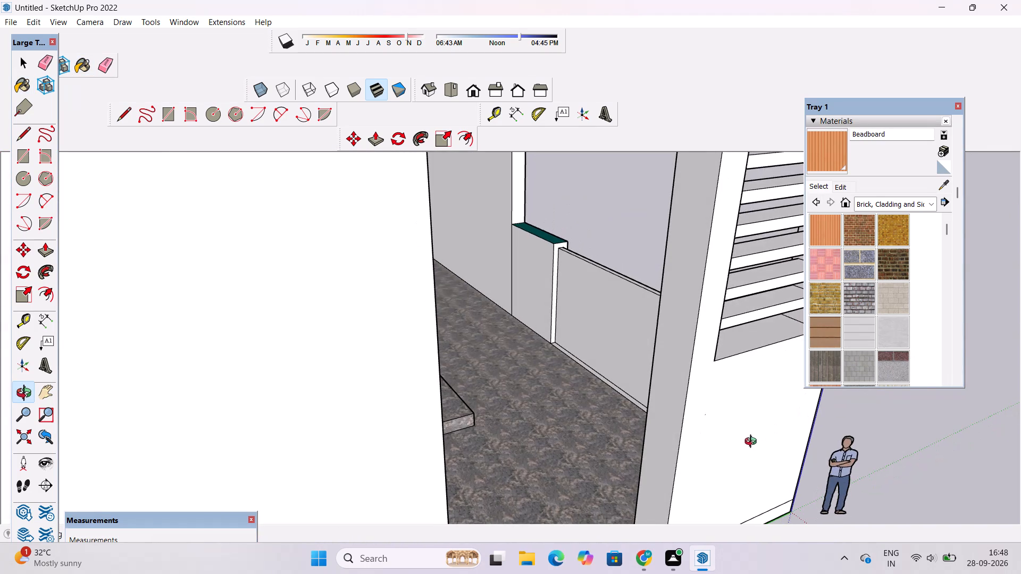
{"action": "left_click", "coordinate": [830, 156]}
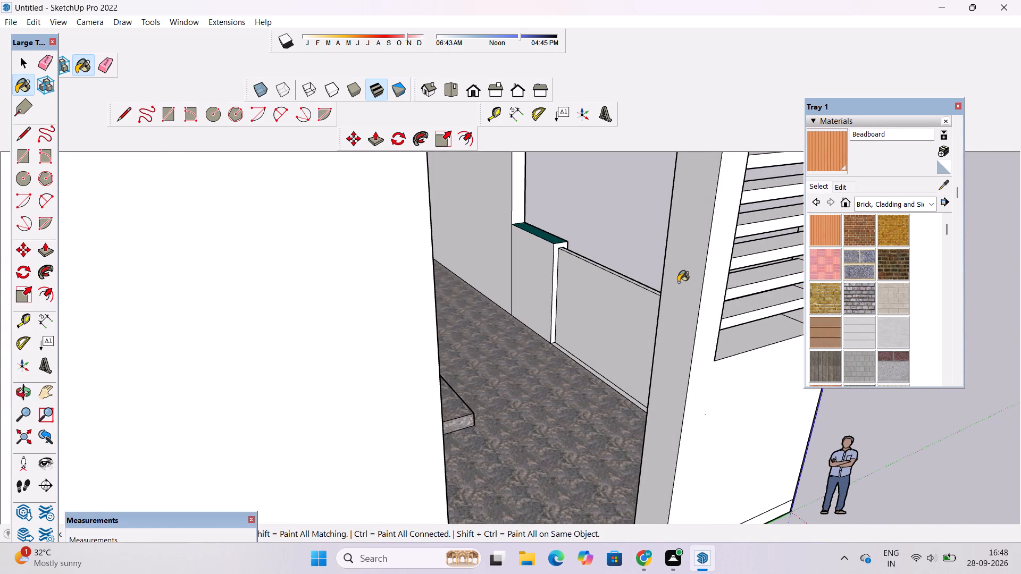
{"action": "left_click", "coordinate": [616, 315]}
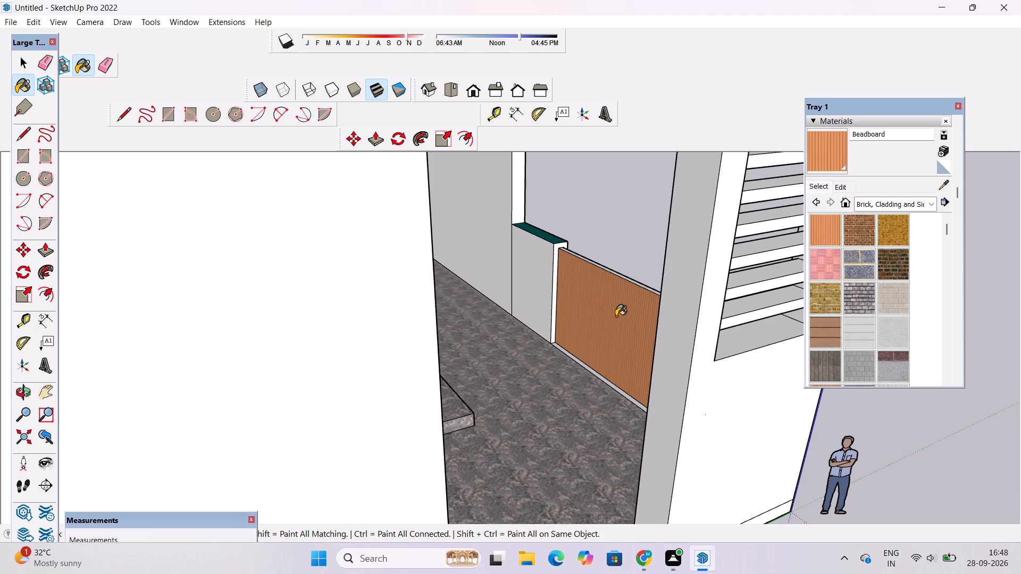
Paint the gate's top edge and the vertical strip between its two panels with 0137_Black from the Colors-Named collection.
{"action": "key", "text": "o"}
{"action": "scroll", "coordinate": [616, 316], "scroll_direction": "down", "scroll_amount": 5}
{"action": "left_click_drag", "start_coordinate": [657, 326], "coordinate": [416, 307]}
{"action": "scroll", "coordinate": [396, 308], "scroll_direction": "down", "scroll_amount": 5}
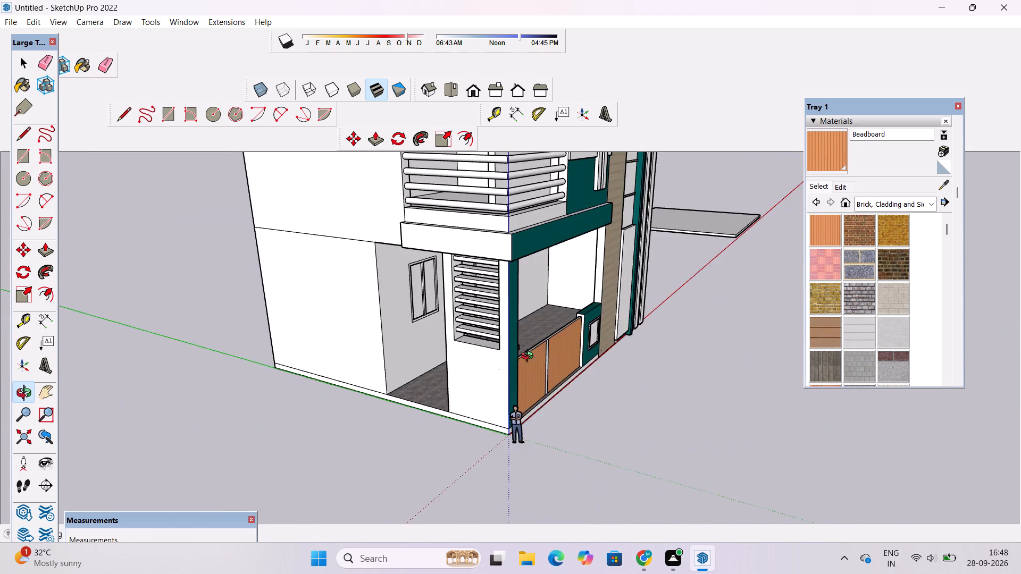
{"action": "left_click_drag", "start_coordinate": [530, 357], "coordinate": [416, 357]}
{"action": "scroll", "coordinate": [496, 368], "scroll_direction": "up", "scroll_amount": 2}
{"action": "left_click_drag", "start_coordinate": [504, 364], "coordinate": [378, 419]}
{"action": "left_click_drag", "start_coordinate": [583, 371], "coordinate": [612, 438]}
{"action": "left_click_drag", "start_coordinate": [601, 370], "coordinate": [557, 358], "text": "shift"}
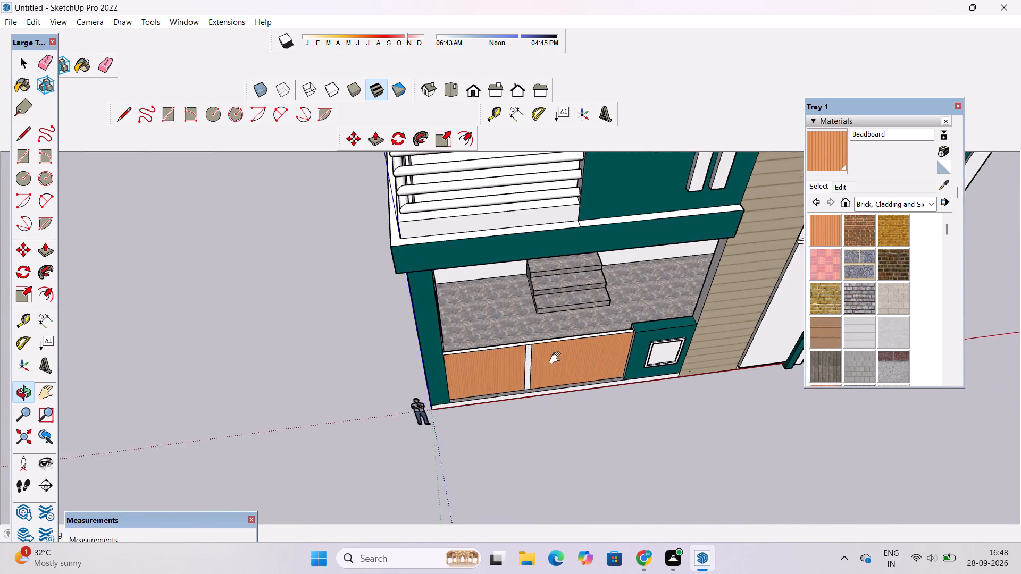
{"action": "left_click_drag", "start_coordinate": [557, 358], "coordinate": [513, 362], "text": "shift"}
{"action": "left_click_drag", "start_coordinate": [508, 365], "coordinate": [524, 408], "text": "shift"}
{"action": "scroll", "coordinate": [467, 350], "scroll_direction": "up", "scroll_amount": 3}
{"action": "left_click_drag", "start_coordinate": [465, 348], "coordinate": [478, 296]}
{"action": "left_click_drag", "start_coordinate": [467, 335], "coordinate": [485, 396], "text": "shift"}
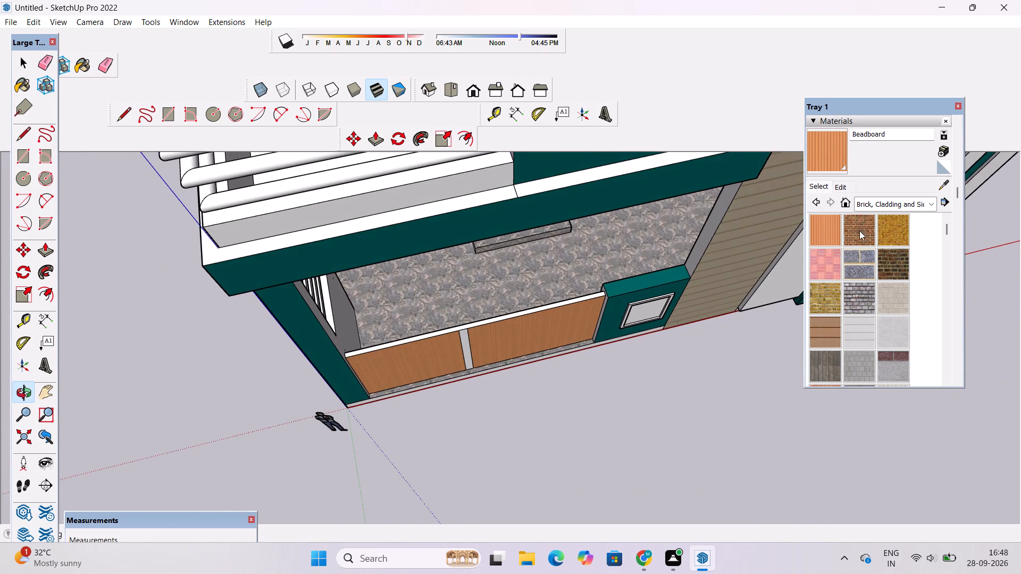
{"action": "left_click", "coordinate": [878, 205]}
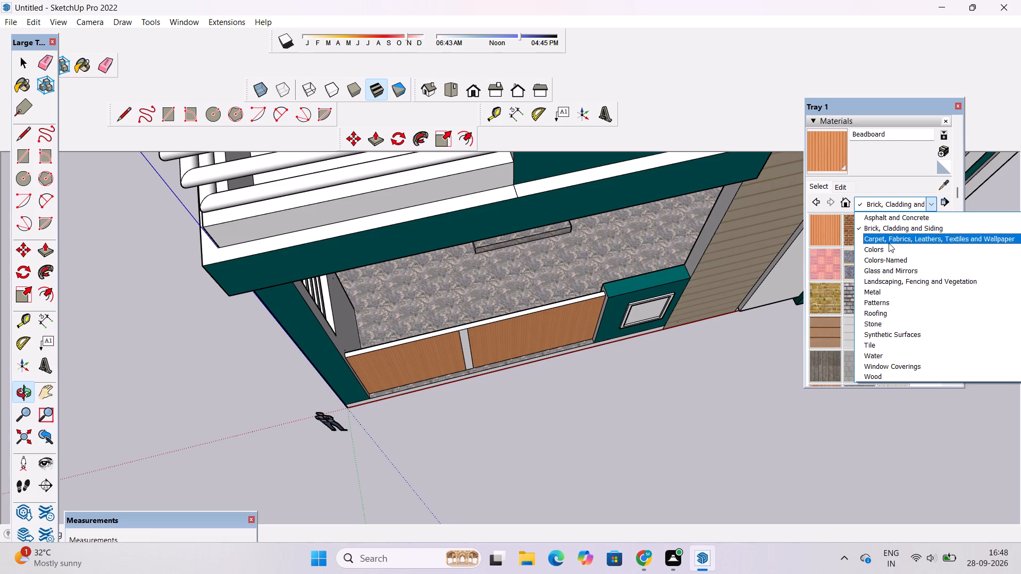
{"action": "left_click", "coordinate": [888, 261]}
{"action": "scroll", "coordinate": [840, 313], "scroll_direction": "down", "scroll_amount": 6}
{"action": "scroll", "coordinate": [840, 314], "scroll_direction": "down", "scroll_amount": 20}
{"action": "scroll", "coordinate": [840, 314], "scroll_direction": "down", "scroll_amount": 4}
{"action": "scroll", "coordinate": [843, 291], "scroll_direction": "up", "scroll_amount": 5}
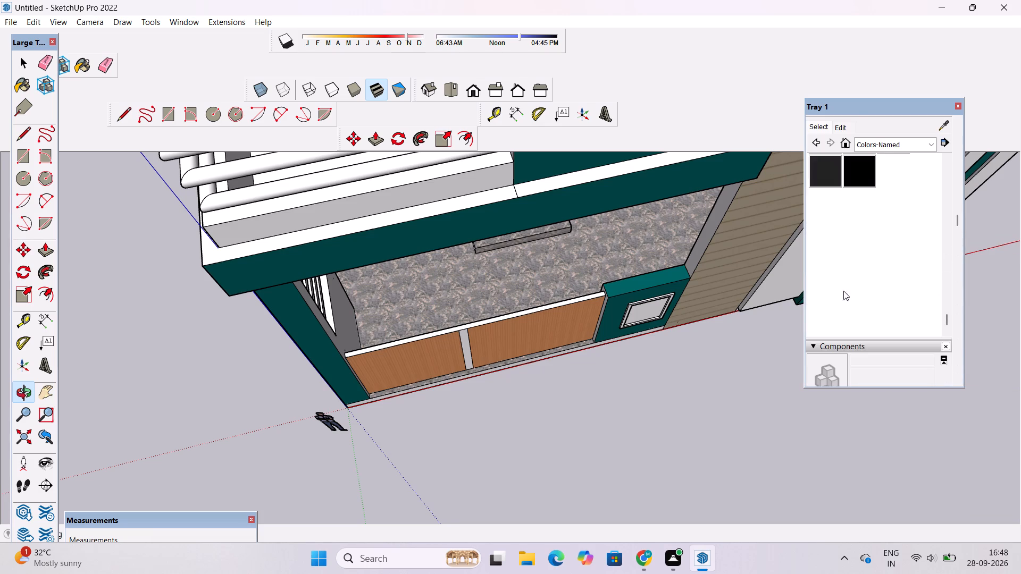
{"action": "scroll", "coordinate": [865, 230], "scroll_direction": "up", "scroll_amount": 1}
{"action": "left_click", "coordinate": [864, 234]}
{"action": "scroll", "coordinate": [475, 300], "scroll_direction": "up", "scroll_amount": 6}
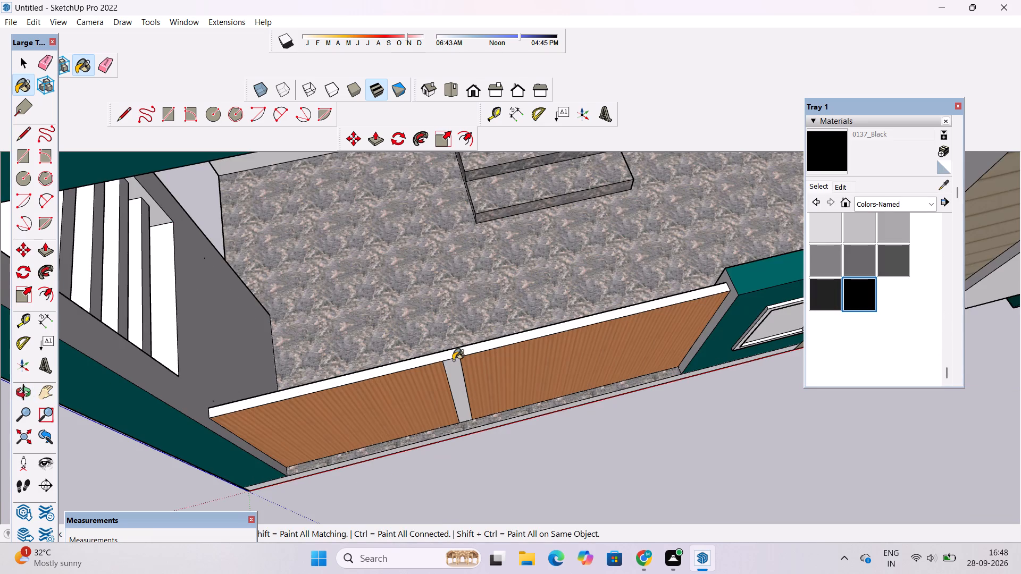
{"action": "left_click", "coordinate": [453, 360]}
{"action": "left_click", "coordinate": [448, 383]}
Paint the front face and outer top edge of the square frame on the dark cyan gate pillar with 0137_Black.
{"action": "key", "text": "o"}
{"action": "scroll", "coordinate": [450, 378], "scroll_direction": "down", "scroll_amount": 6}
{"action": "left_click_drag", "start_coordinate": [493, 417], "coordinate": [459, 214]}
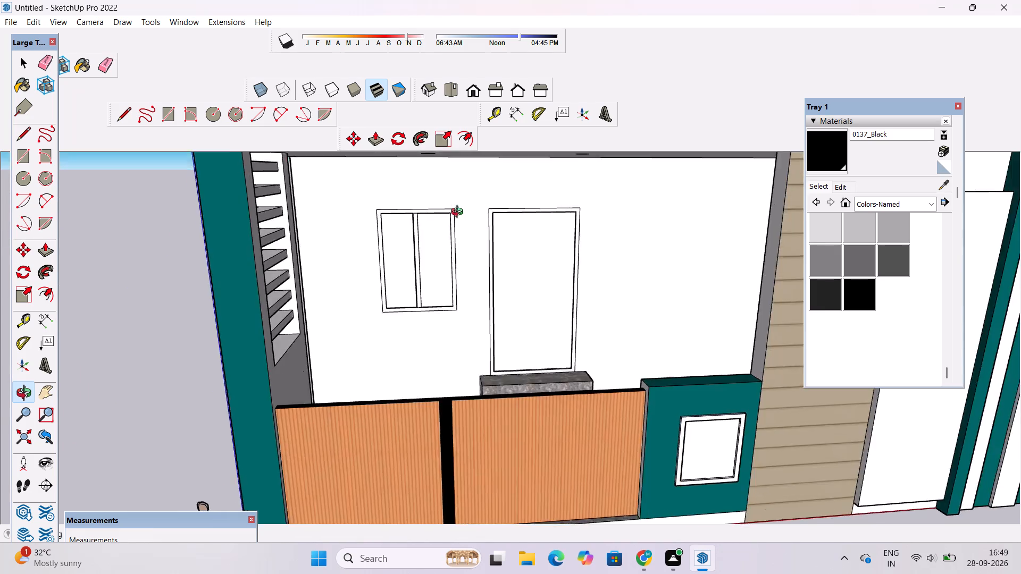
{"action": "scroll", "coordinate": [459, 213], "scroll_direction": "down", "scroll_amount": 8}
{"action": "left_click_drag", "start_coordinate": [509, 325], "coordinate": [431, 326]}
{"action": "scroll", "coordinate": [462, 323], "scroll_direction": "up", "scroll_amount": 4}
{"action": "left_click_drag", "start_coordinate": [463, 320], "coordinate": [543, 313]}
{"action": "left_click_drag", "start_coordinate": [544, 312], "coordinate": [355, 313]}
{"action": "scroll", "coordinate": [365, 309], "scroll_direction": "up", "scroll_amount": 3}
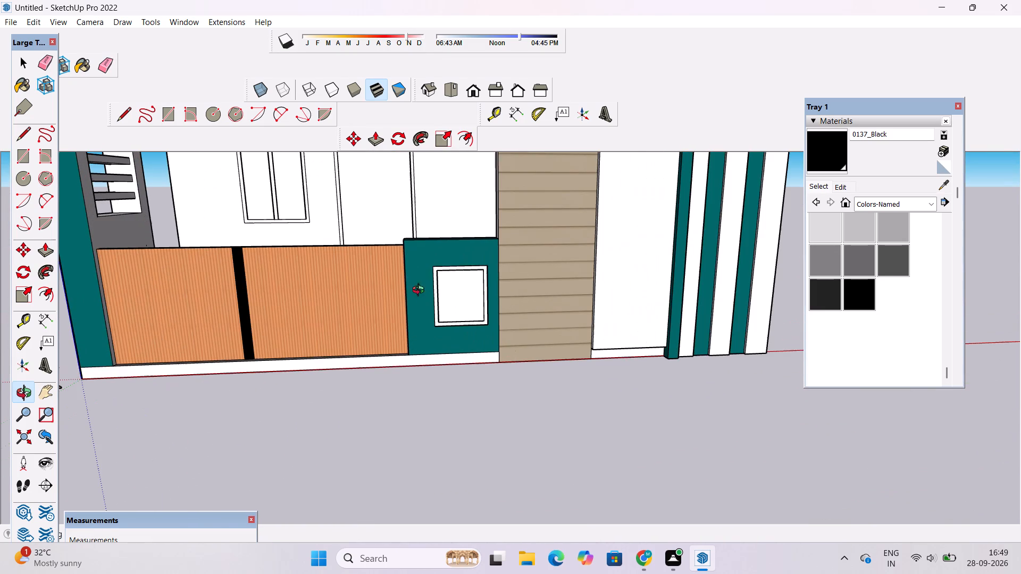
{"action": "left_click_drag", "start_coordinate": [823, 290], "coordinate": [815, 290]}
{"action": "scroll", "coordinate": [436, 264], "scroll_direction": "up", "scroll_amount": 12}
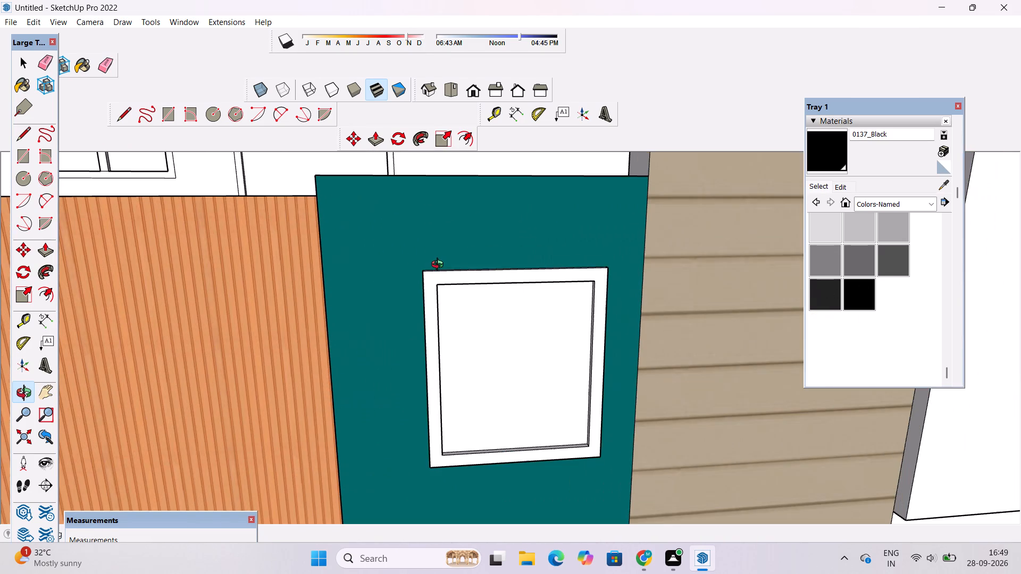
{"action": "left_click", "coordinate": [820, 161]}
{"action": "scroll", "coordinate": [532, 289], "scroll_direction": "up", "scroll_amount": 10}
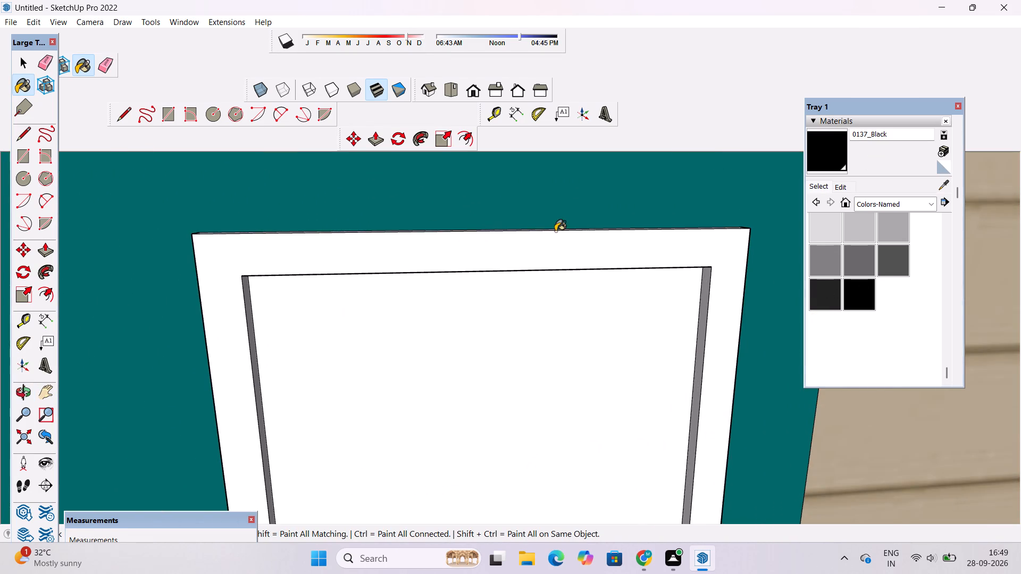
{"action": "scroll", "coordinate": [550, 231], "scroll_direction": "up", "scroll_amount": 12}
{"action": "left_click", "coordinate": [565, 226]}
{"action": "left_click", "coordinate": [565, 256]}
{"action": "scroll", "coordinate": [559, 247], "scroll_direction": "up", "scroll_amount": 11}
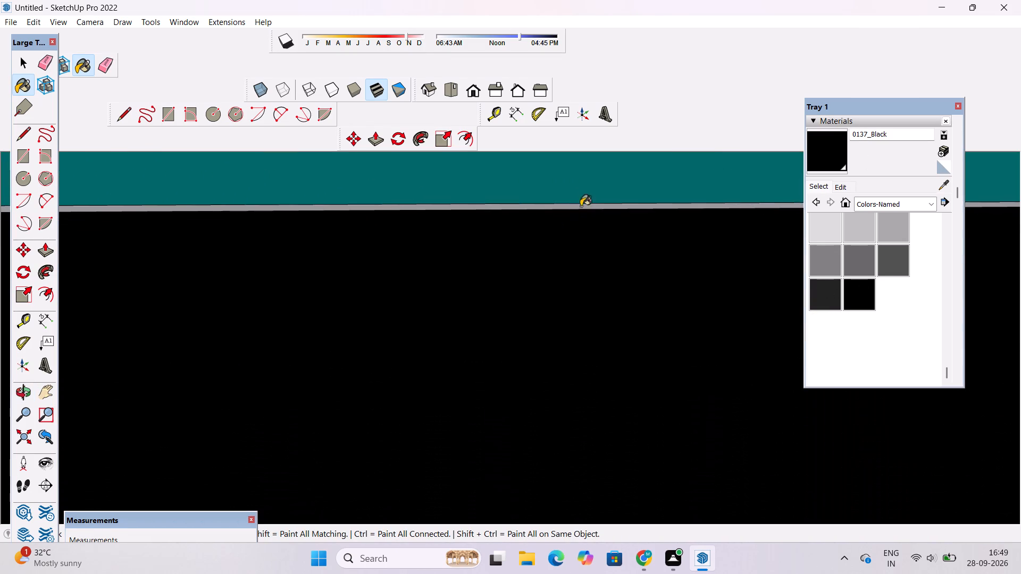
{"action": "left_click", "coordinate": [582, 207]}
Paint the thin inner edges around the square pillar frame's opening with 0137_Black.
{"action": "scroll", "coordinate": [497, 207], "scroll_direction": "down", "scroll_amount": 20}
{"action": "scroll", "coordinate": [497, 207], "scroll_direction": "down", "scroll_amount": 15}
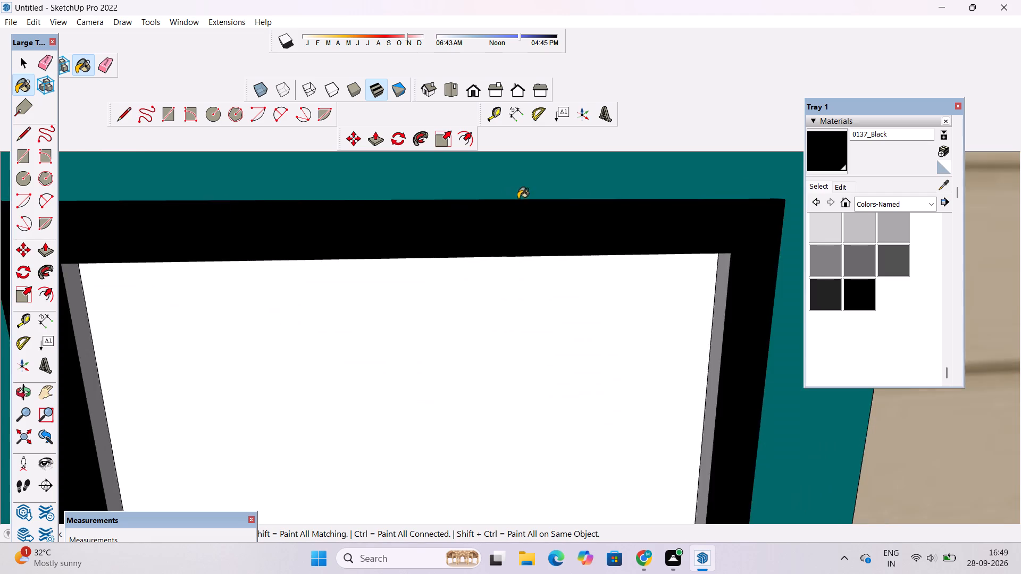
{"action": "scroll", "coordinate": [518, 199], "scroll_direction": "down", "scroll_amount": 3}
{"action": "scroll", "coordinate": [461, 170], "scroll_direction": "down", "scroll_amount": 5}
{"action": "scroll", "coordinate": [438, 443], "scroll_direction": "up", "scroll_amount": 17}
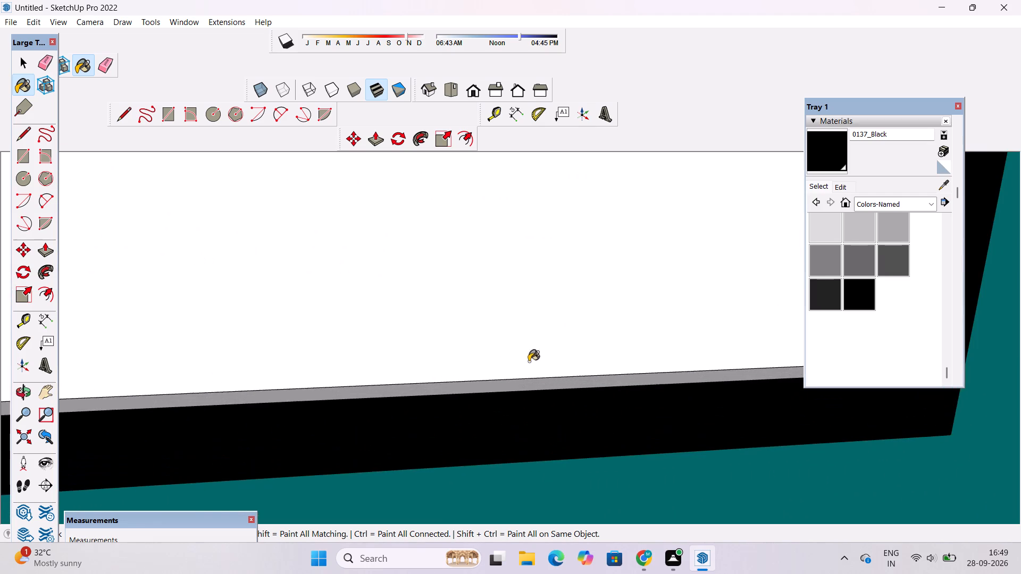
{"action": "left_click", "coordinate": [537, 389]}
{"action": "scroll", "coordinate": [401, 354], "scroll_direction": "down", "scroll_amount": 20}
{"action": "scroll", "coordinate": [548, 247], "scroll_direction": "up", "scroll_amount": 13}
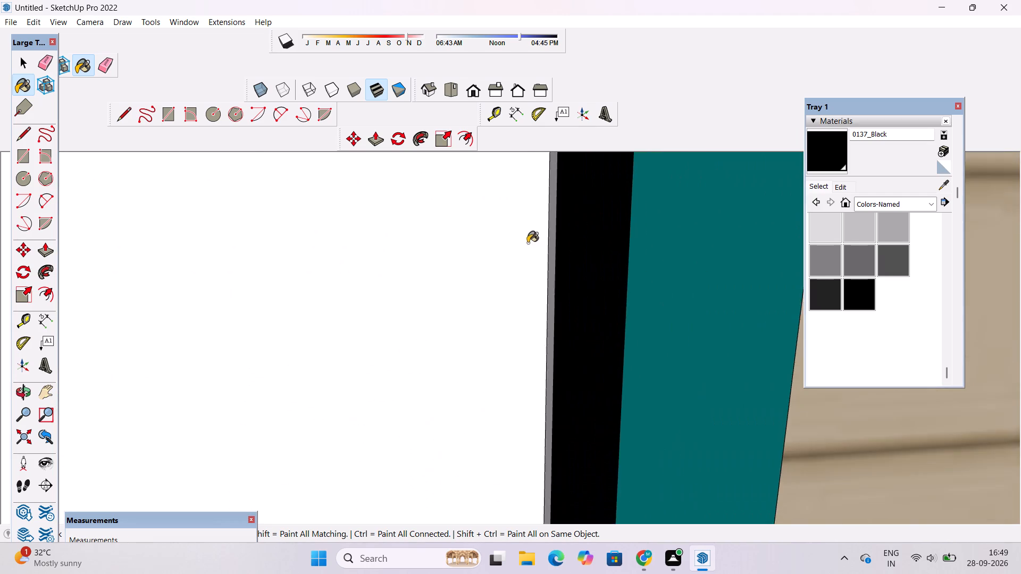
{"action": "scroll", "coordinate": [528, 243], "scroll_direction": "up", "scroll_amount": 5}
{"action": "left_click", "coordinate": [574, 229]}
{"action": "scroll", "coordinate": [677, 301], "scroll_direction": "down", "scroll_amount": 7}
{"action": "scroll", "coordinate": [143, 276], "scroll_direction": "up", "scroll_amount": 2}
{"action": "scroll", "coordinate": [539, 242], "scroll_direction": "down", "scroll_amount": 16}
{"action": "scroll", "coordinate": [299, 253], "scroll_direction": "up", "scroll_amount": 10}
{"action": "left_click", "coordinate": [190, 286]}
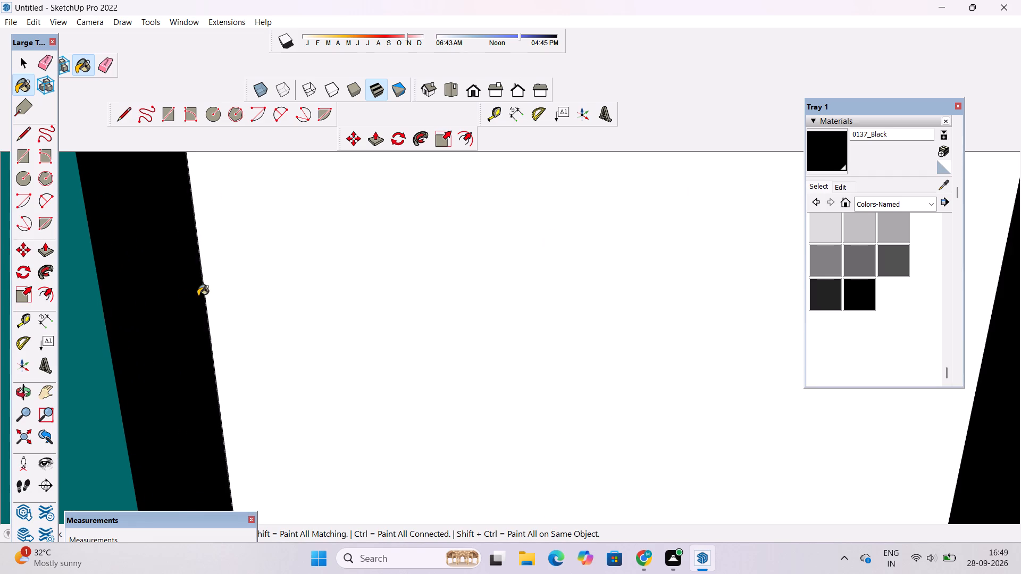
{"action": "scroll", "coordinate": [266, 372], "scroll_direction": "down", "scroll_amount": 20}
{"action": "scroll", "coordinate": [266, 372], "scroll_direction": "down", "scroll_amount": 4}
{"action": "scroll", "coordinate": [366, 247], "scroll_direction": "up", "scroll_amount": 18}
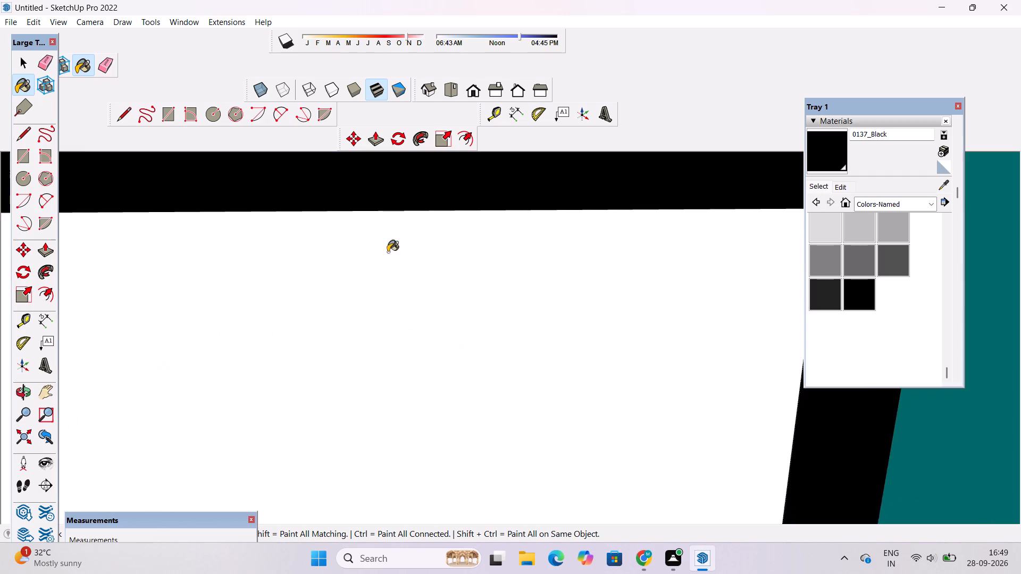
{"action": "scroll", "coordinate": [388, 252], "scroll_direction": "up", "scroll_amount": 19}
{"action": "left_click", "coordinate": [483, 167]}
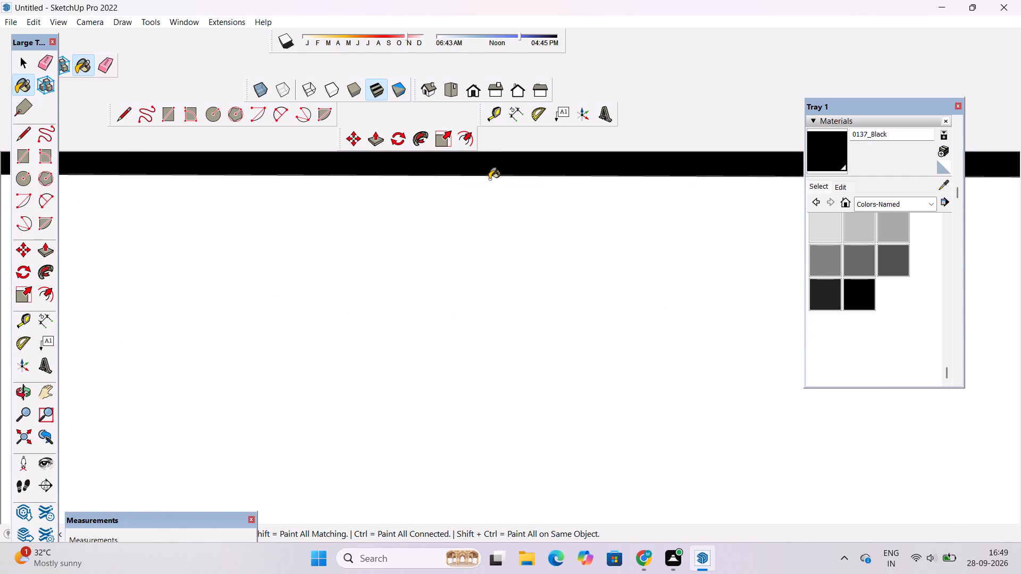
Paint the two outer side edges of the square pillar frame with 0137_Black.
{"action": "scroll", "coordinate": [489, 179], "scroll_direction": "down", "scroll_amount": 20}
{"action": "scroll", "coordinate": [489, 179], "scroll_direction": "down", "scroll_amount": 20}
{"action": "scroll", "coordinate": [489, 179], "scroll_direction": "down", "scroll_amount": 9}
{"action": "scroll", "coordinate": [344, 265], "scroll_direction": "up", "scroll_amount": 5}
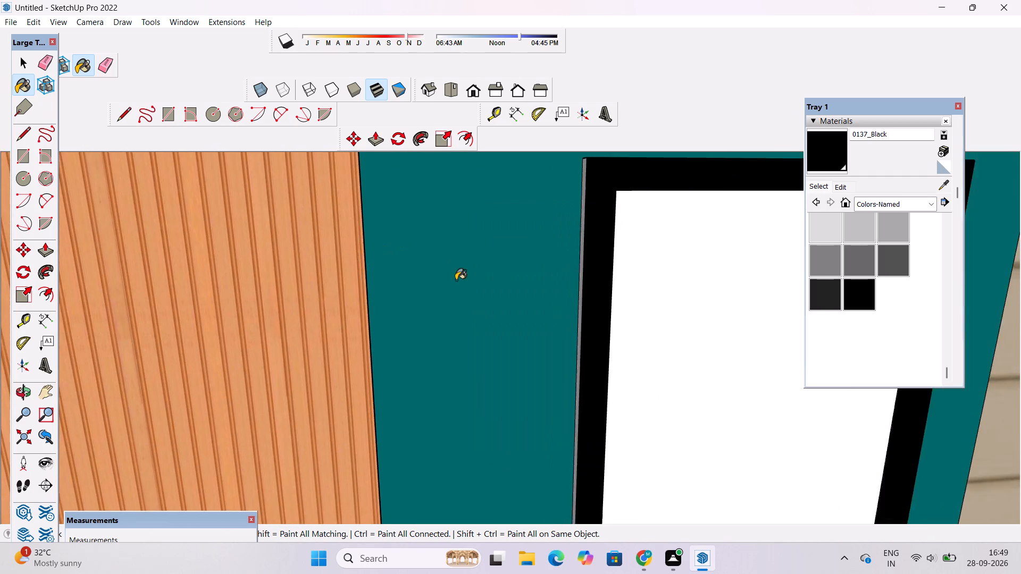
{"action": "scroll", "coordinate": [456, 280], "scroll_direction": "up", "scroll_amount": 5}
{"action": "left_click", "coordinate": [643, 261]}
{"action": "scroll", "coordinate": [264, 300], "scroll_direction": "down", "scroll_amount": 20}
{"action": "scroll", "coordinate": [264, 300], "scroll_direction": "down", "scroll_amount": 1}
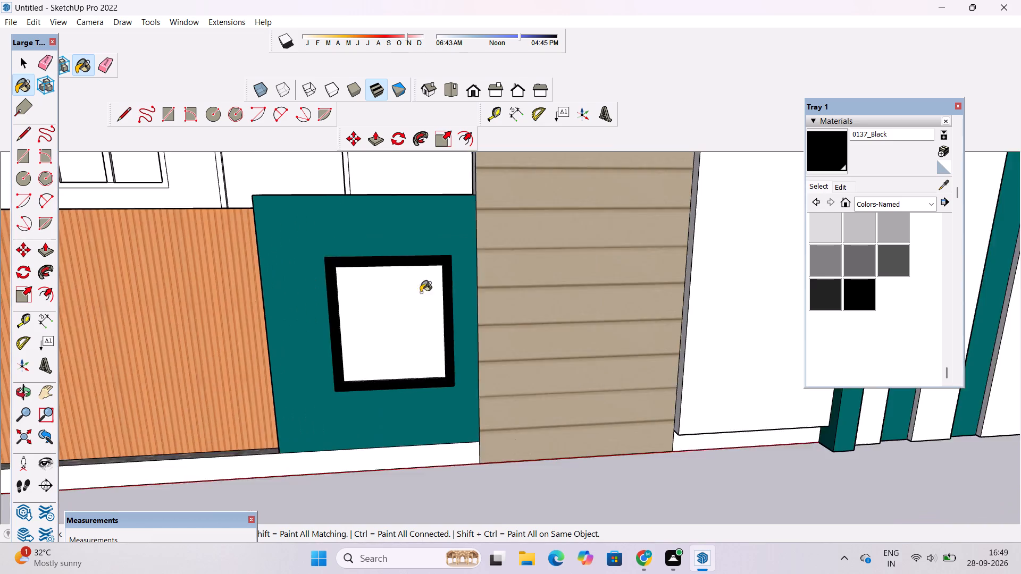
{"action": "scroll", "coordinate": [438, 294], "scroll_direction": "up", "scroll_amount": 20}
{"action": "scroll", "coordinate": [438, 294], "scroll_direction": "up", "scroll_amount": 1}
{"action": "left_click", "coordinate": [256, 327]}
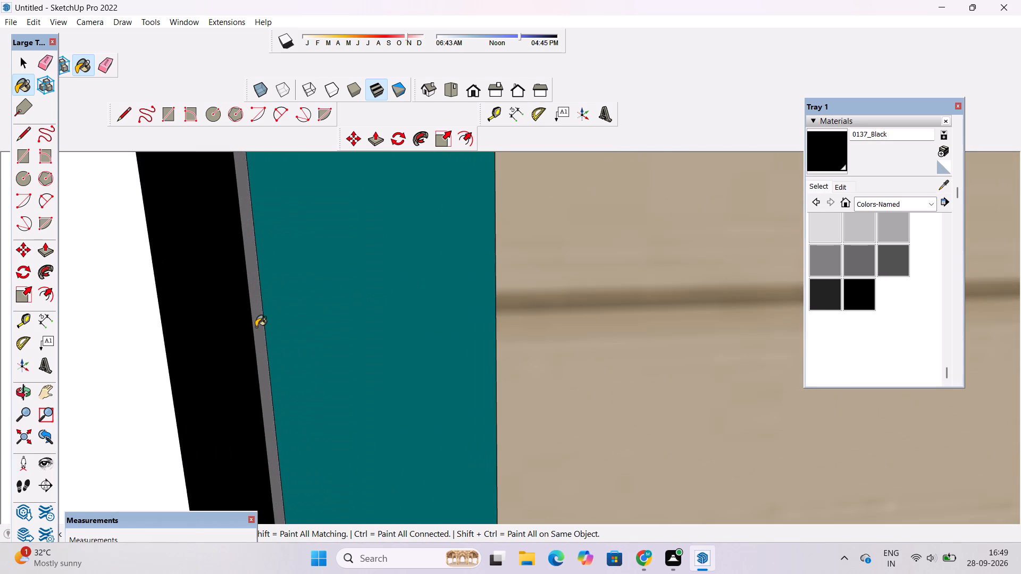
Examine the gate, its pillar and the square frame from low and oblique angles for unpainted faces.
{"action": "scroll", "coordinate": [387, 322], "scroll_direction": "down", "scroll_amount": 20}
{"action": "scroll", "coordinate": [387, 322], "scroll_direction": "down", "scroll_amount": 20}
{"action": "scroll", "coordinate": [387, 322], "scroll_direction": "down", "scroll_amount": 2}
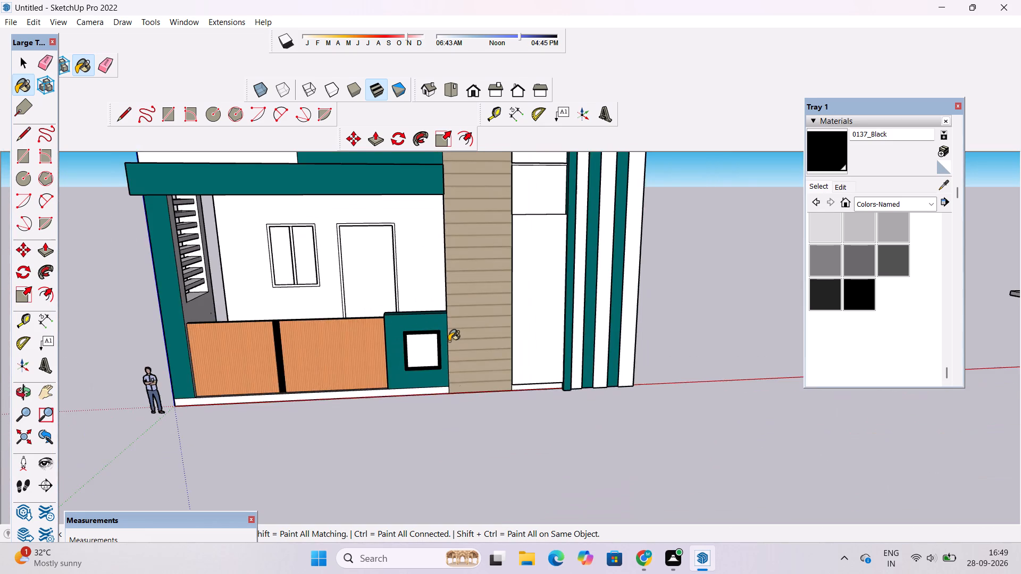
{"action": "scroll", "coordinate": [449, 341], "scroll_direction": "up", "scroll_amount": 5}
{"action": "key", "text": "o"}
{"action": "scroll", "coordinate": [446, 346], "scroll_direction": "down", "scroll_amount": 5}
{"action": "left_click_drag", "start_coordinate": [430, 407], "coordinate": [454, 313]}
{"action": "scroll", "coordinate": [422, 327], "scroll_direction": "up", "scroll_amount": 5}
{"action": "left_click_drag", "start_coordinate": [405, 345], "coordinate": [491, 311], "text": "shift"}
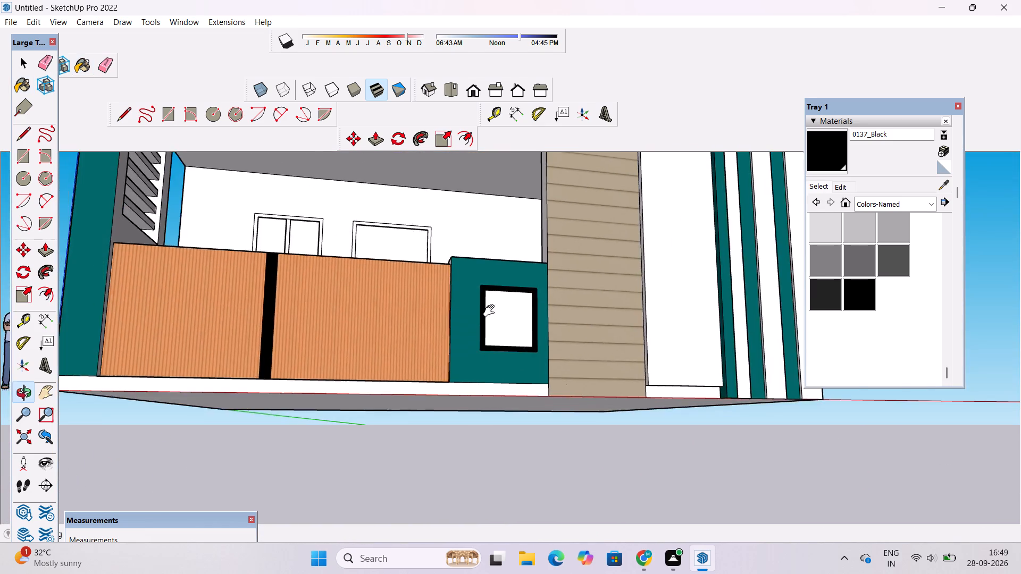
{"action": "scroll", "coordinate": [483, 312], "scroll_direction": "up", "scroll_amount": 4}
{"action": "left_click_drag", "start_coordinate": [536, 316], "coordinate": [476, 386]}
{"action": "scroll", "coordinate": [458, 365], "scroll_direction": "down", "scroll_amount": 6}
{"action": "left_click_drag", "start_coordinate": [389, 375], "coordinate": [582, 379]}
{"action": "scroll", "coordinate": [563, 383], "scroll_direction": "up", "scroll_amount": 4}
{"action": "left_click_drag", "start_coordinate": [503, 370], "coordinate": [535, 320], "text": "shift"}
{"action": "left_click_drag", "start_coordinate": [547, 364], "coordinate": [562, 397]}
{"action": "scroll", "coordinate": [552, 357], "scroll_direction": "down", "scroll_amount": 6}
{"action": "scroll", "coordinate": [514, 298], "scroll_direction": "up", "scroll_amount": 3}
{"action": "left_click_drag", "start_coordinate": [487, 298], "coordinate": [513, 246], "text": "shift"}
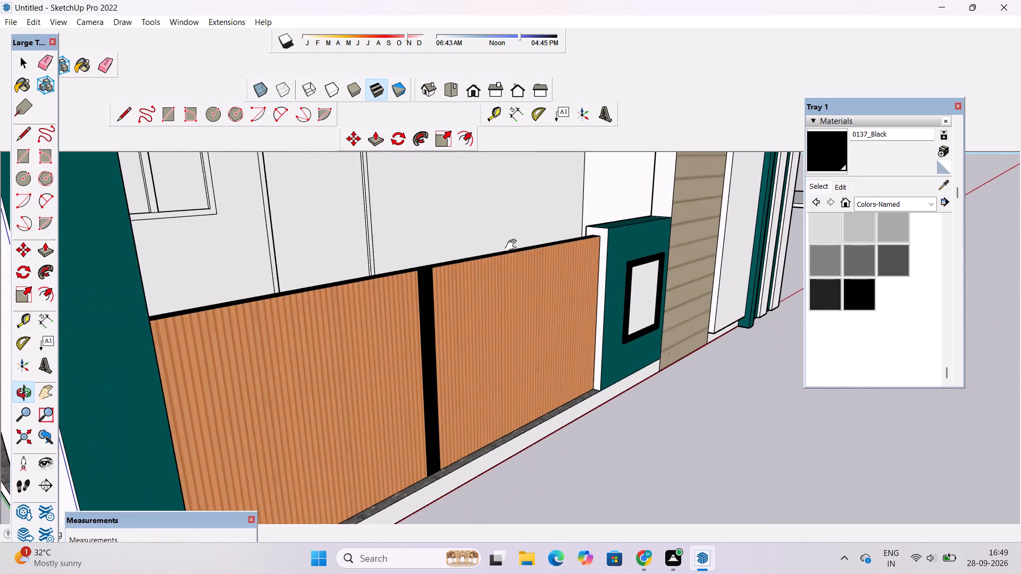
Examine the gate, porch and ground-floor front from above and from the front for surfaces still to colour.
{"action": "left_click_drag", "start_coordinate": [513, 246], "coordinate": [512, 247], "text": "shift"}
{"action": "scroll", "coordinate": [514, 248], "scroll_direction": "down", "scroll_amount": 6, "text": "shift"}
{"action": "left_click_drag", "start_coordinate": [538, 280], "coordinate": [325, 367]}
{"action": "scroll", "coordinate": [305, 327], "scroll_direction": "up", "scroll_amount": 3}
{"action": "left_click_drag", "start_coordinate": [340, 324], "coordinate": [282, 330]}
{"action": "scroll", "coordinate": [274, 327], "scroll_direction": "down", "scroll_amount": 5}
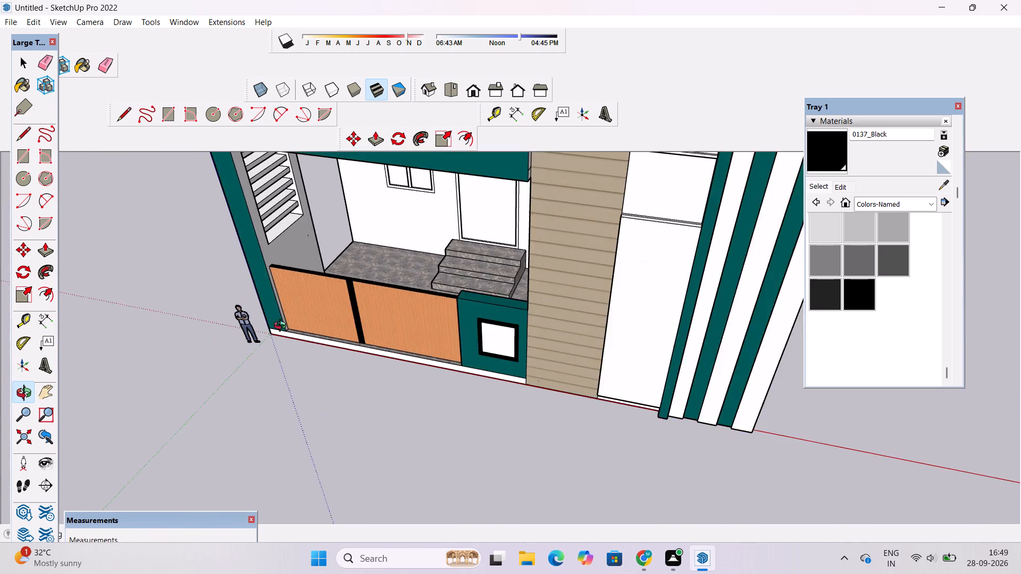
{"action": "scroll", "coordinate": [282, 327], "scroll_direction": "down", "scroll_amount": 1}
{"action": "left_click_drag", "start_coordinate": [313, 314], "coordinate": [357, 460], "text": "shift"}
{"action": "scroll", "coordinate": [355, 437], "scroll_direction": "down", "scroll_amount": 6}
{"action": "left_click_drag", "start_coordinate": [344, 407], "coordinate": [333, 361]}
{"action": "scroll", "coordinate": [324, 401], "scroll_direction": "up", "scroll_amount": 6}
{"action": "left_click_drag", "start_coordinate": [341, 434], "coordinate": [348, 369], "text": "shift"}
{"action": "left_click_drag", "start_coordinate": [346, 436], "coordinate": [389, 396]}
{"action": "left_click_drag", "start_coordinate": [374, 419], "coordinate": [392, 347]}
{"action": "scroll", "coordinate": [340, 311], "scroll_direction": "up", "scroll_amount": 3}
{"action": "left_click_drag", "start_coordinate": [396, 292], "coordinate": [396, 386], "text": "shift"}
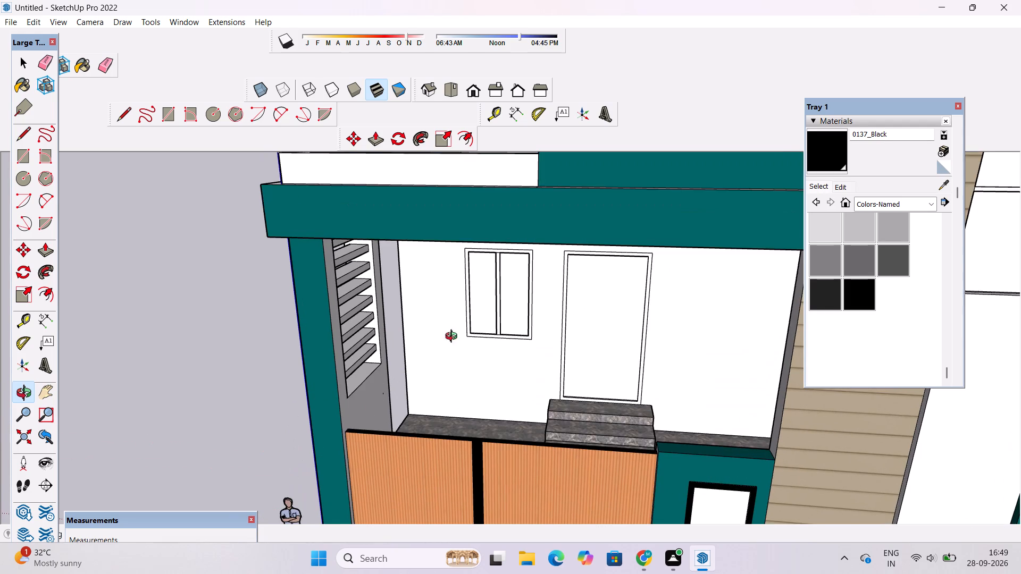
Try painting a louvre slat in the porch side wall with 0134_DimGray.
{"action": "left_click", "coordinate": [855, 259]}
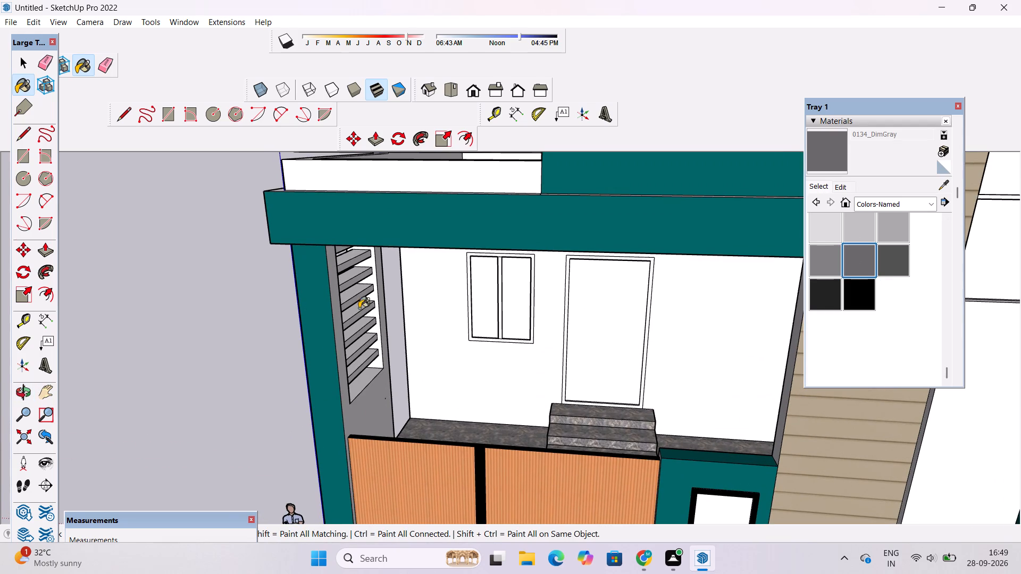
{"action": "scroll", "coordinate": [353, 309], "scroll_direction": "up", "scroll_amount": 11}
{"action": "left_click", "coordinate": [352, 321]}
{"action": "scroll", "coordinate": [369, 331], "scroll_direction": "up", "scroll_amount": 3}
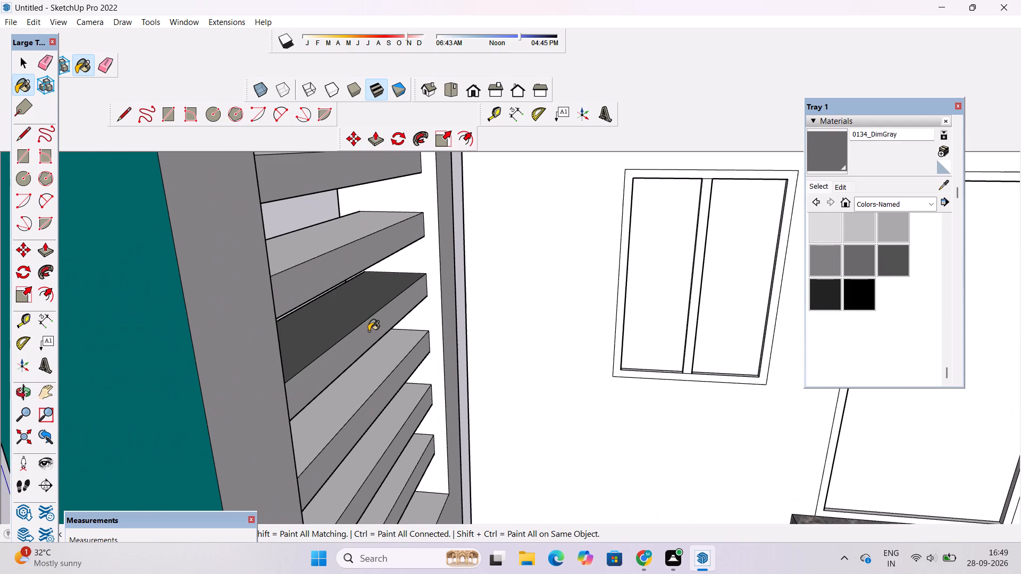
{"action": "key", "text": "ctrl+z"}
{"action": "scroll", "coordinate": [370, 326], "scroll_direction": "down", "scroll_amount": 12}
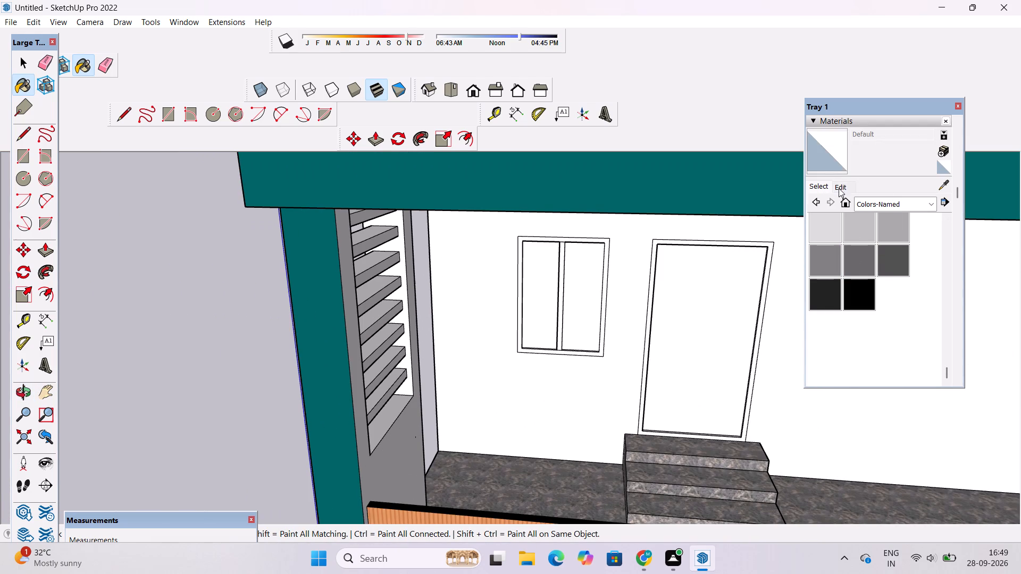
Paint the porch-facing side of the louvred wall and the porch wall around the door and window with 0118_Thistle.
{"action": "scroll", "coordinate": [866, 260], "scroll_direction": "up", "scroll_amount": 3}
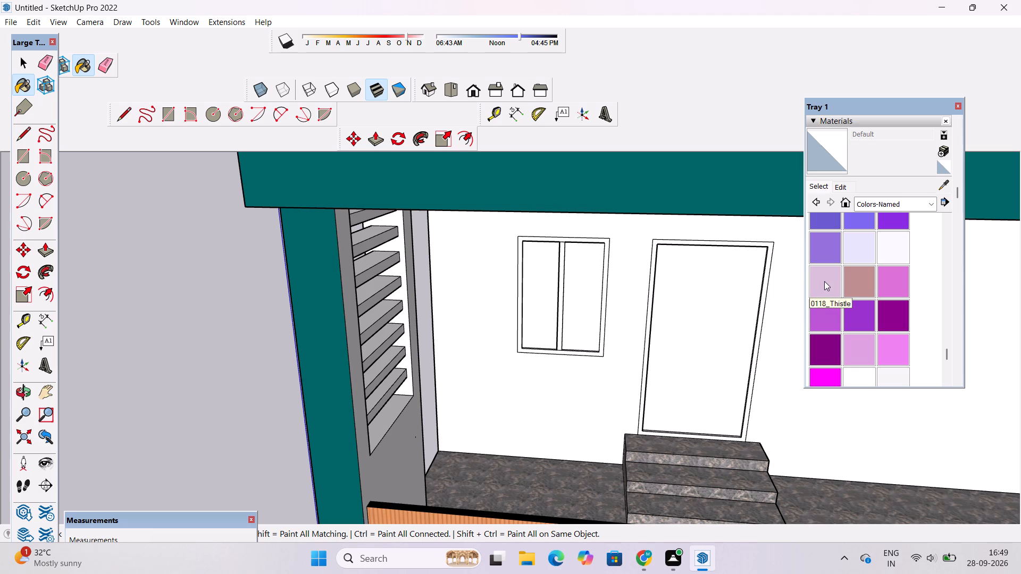
{"action": "left_click", "coordinate": [825, 283]}
{"action": "scroll", "coordinate": [376, 274], "scroll_direction": "up", "scroll_amount": 9}
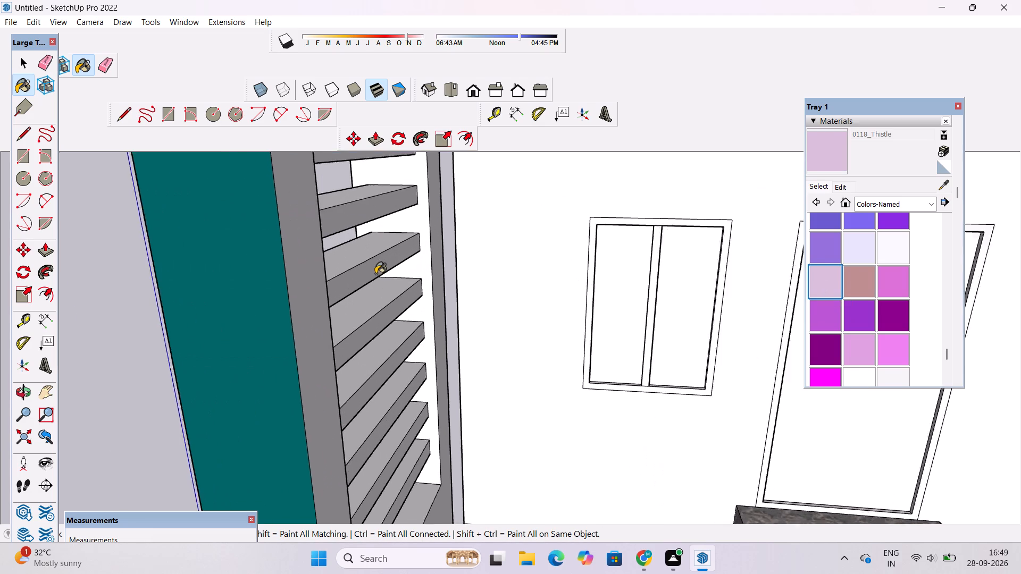
{"action": "scroll", "coordinate": [375, 274], "scroll_direction": "up", "scroll_amount": 2}
{"action": "left_click", "coordinate": [266, 289]}
{"action": "scroll", "coordinate": [287, 285], "scroll_direction": "down", "scroll_amount": 12}
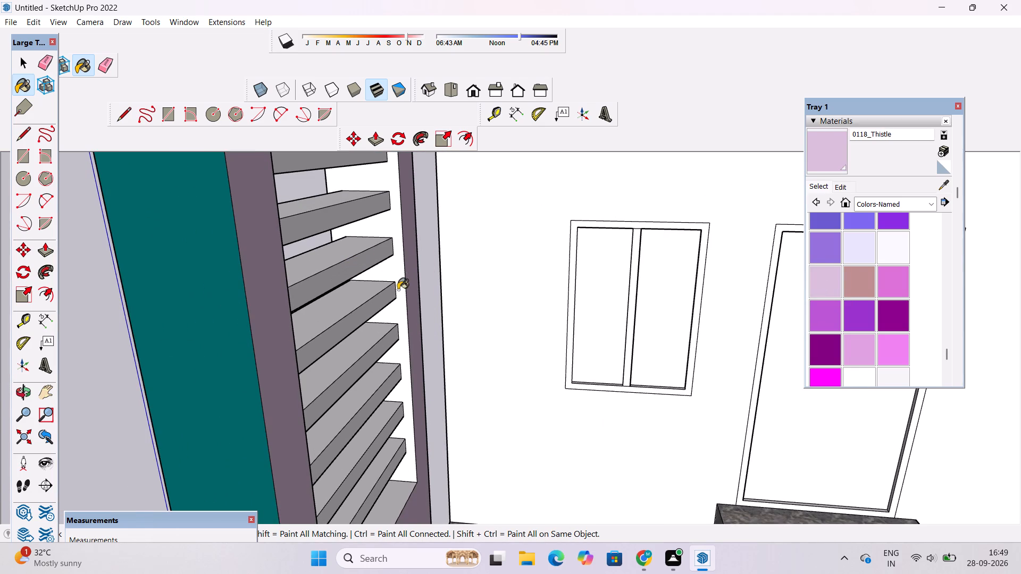
{"action": "scroll", "coordinate": [392, 283], "scroll_direction": "down", "scroll_amount": 6}
{"action": "scroll", "coordinate": [396, 336], "scroll_direction": "down", "scroll_amount": 5}
{"action": "left_click", "coordinate": [436, 341]}
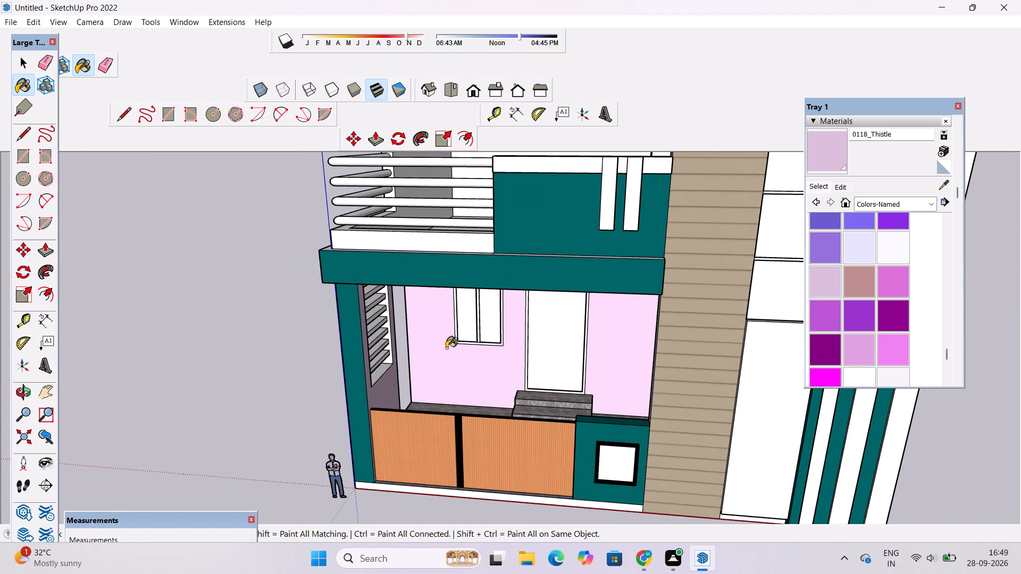
Paint the porch's far end wall, the inner wall face beside the gate pillar, and the louvred wall's rear edge with 0118_Thistle.
{"action": "key", "text": "o"}
{"action": "scroll", "coordinate": [446, 348], "scroll_direction": "down", "scroll_amount": 8}
{"action": "left_click_drag", "start_coordinate": [448, 405], "coordinate": [512, 324]}
{"action": "scroll", "coordinate": [506, 327], "scroll_direction": "up", "scroll_amount": 2}
{"action": "left_click_drag", "start_coordinate": [490, 343], "coordinate": [490, 353]}
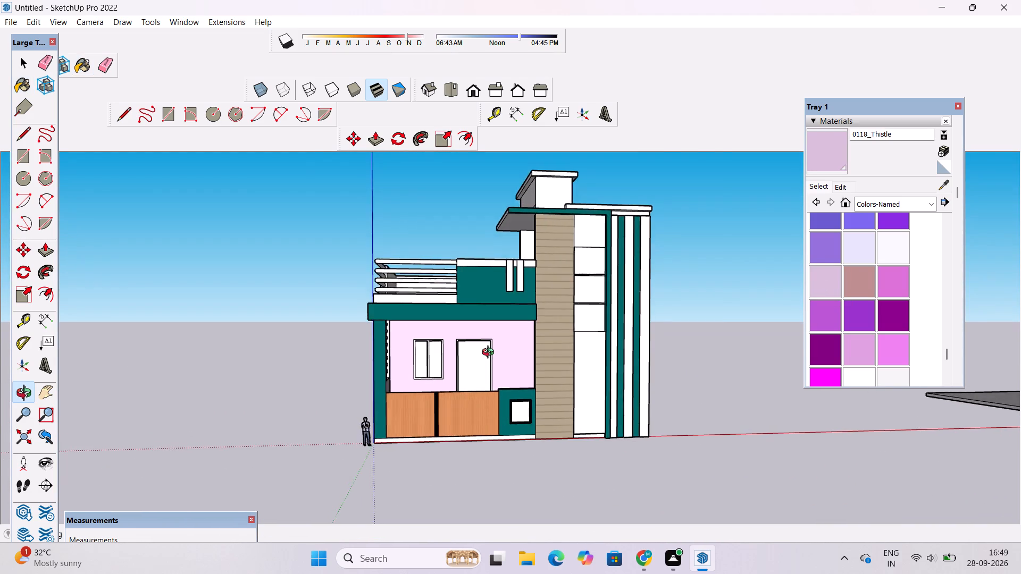
{"action": "scroll", "coordinate": [490, 353], "scroll_direction": "up", "scroll_amount": 3}
{"action": "left_click", "coordinate": [487, 353]}
{"action": "left_click_drag", "start_coordinate": [484, 353], "coordinate": [488, 370]}
{"action": "left_click_drag", "start_coordinate": [490, 356], "coordinate": [626, 364]}
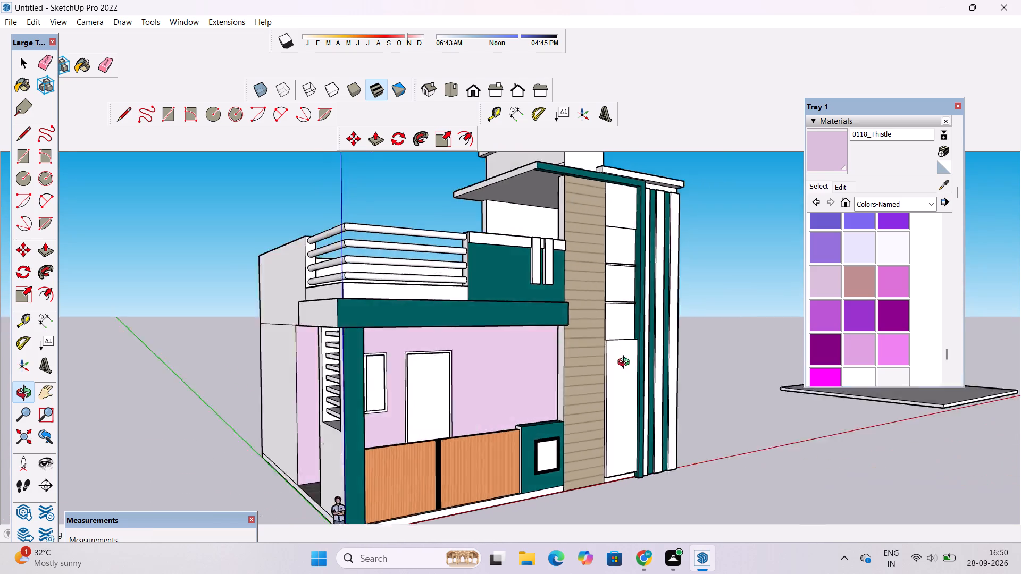
{"action": "left_click_drag", "start_coordinate": [626, 364], "coordinate": [890, 365]}
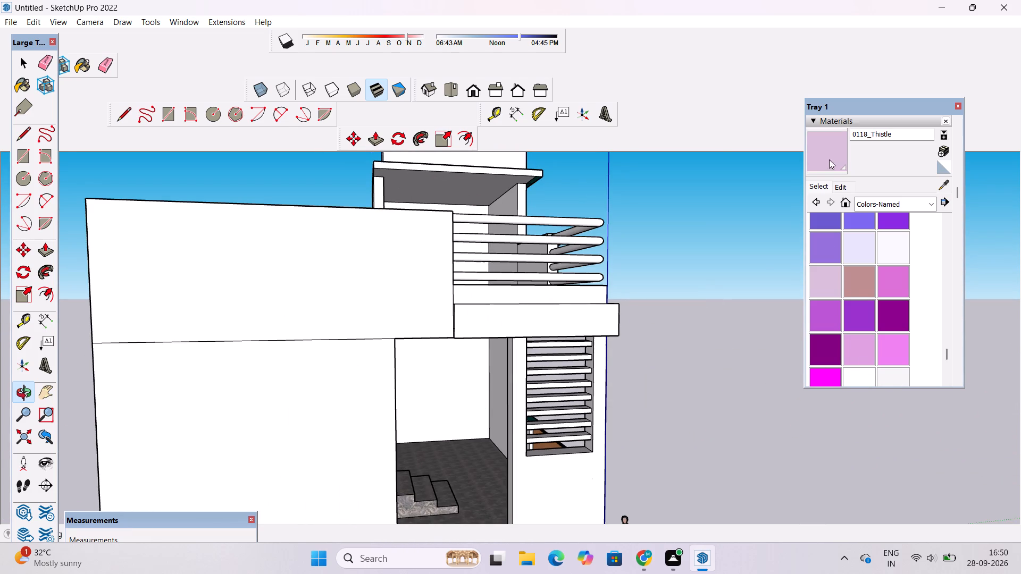
{"action": "left_click", "coordinate": [827, 154]}
{"action": "scroll", "coordinate": [431, 395], "scroll_direction": "up", "scroll_amount": 5}
{"action": "left_click_drag", "start_coordinate": [447, 372], "coordinate": [461, 365]}
{"action": "left_click", "coordinate": [581, 333]}
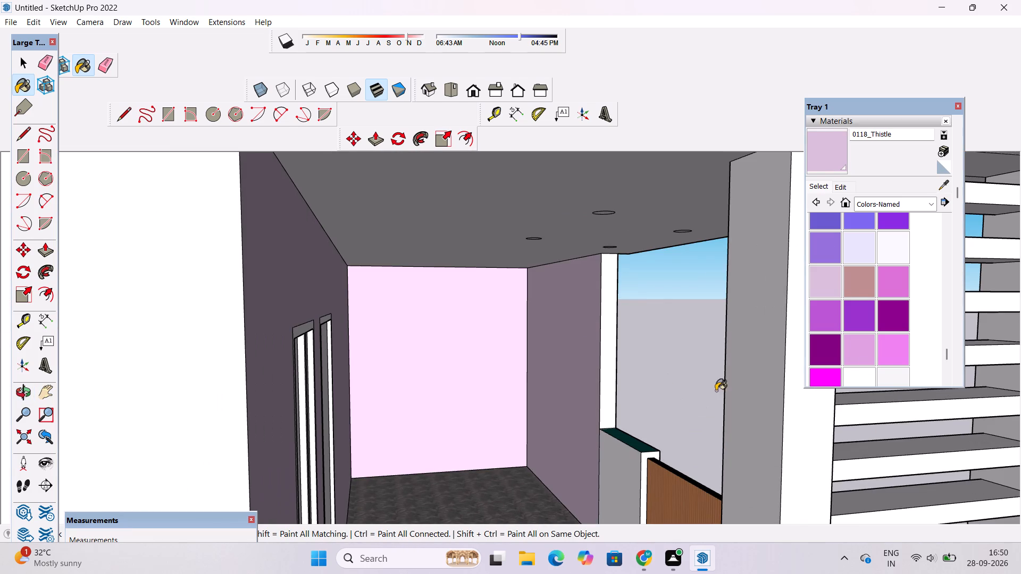
{"action": "left_click", "coordinate": [734, 379]}
Paint the gate pillar's back face and its narrow side next to the gate with 0118_Thistle.
{"action": "scroll", "coordinate": [545, 406], "scroll_direction": "down", "scroll_amount": 6}
{"action": "scroll", "coordinate": [547, 444], "scroll_direction": "up", "scroll_amount": 5}
{"action": "left_click", "coordinate": [620, 426]}
{"action": "scroll", "coordinate": [637, 443], "scroll_direction": "up", "scroll_amount": 7}
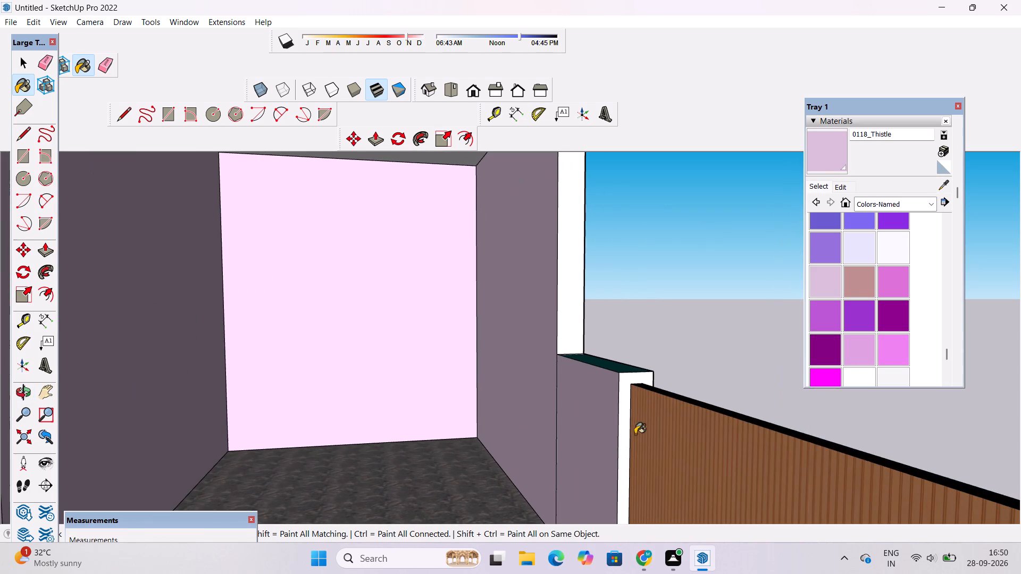
{"action": "left_click", "coordinate": [622, 415]}
{"action": "scroll", "coordinate": [609, 336], "scroll_direction": "down", "scroll_amount": 8}
{"action": "scroll", "coordinate": [585, 395], "scroll_direction": "up", "scroll_amount": 16}
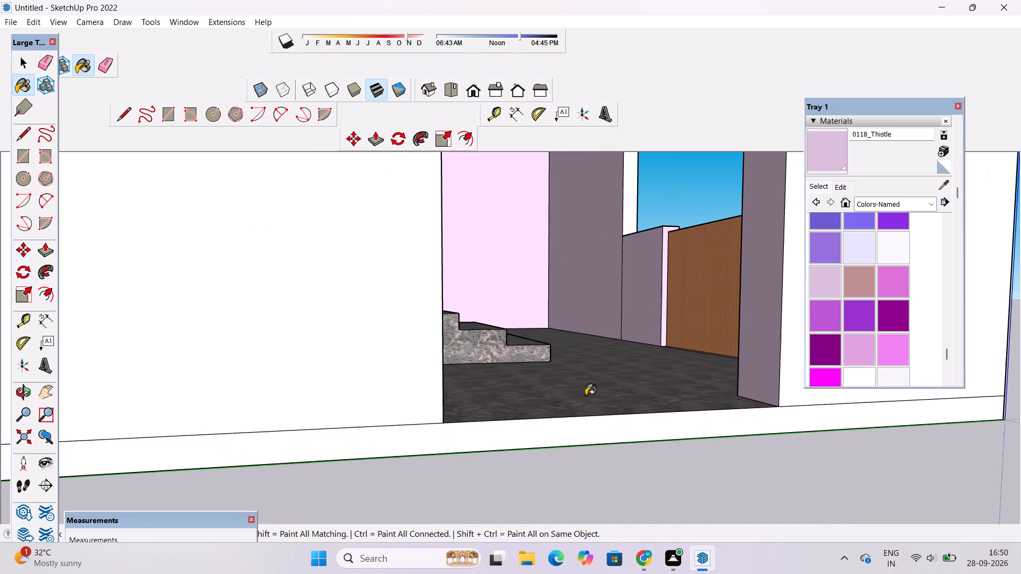
Paint the outer side face of the louvred porch wall with 0118_Thistle.
{"action": "scroll", "coordinate": [507, 408], "scroll_direction": "down", "scroll_amount": 7}
{"action": "scroll", "coordinate": [502, 411], "scroll_direction": "up", "scroll_amount": 1}
{"action": "scroll", "coordinate": [499, 411], "scroll_direction": "down", "scroll_amount": 6}
{"action": "scroll", "coordinate": [605, 318], "scroll_direction": "down", "scroll_amount": 4}
{"action": "left_click", "coordinate": [613, 331]}
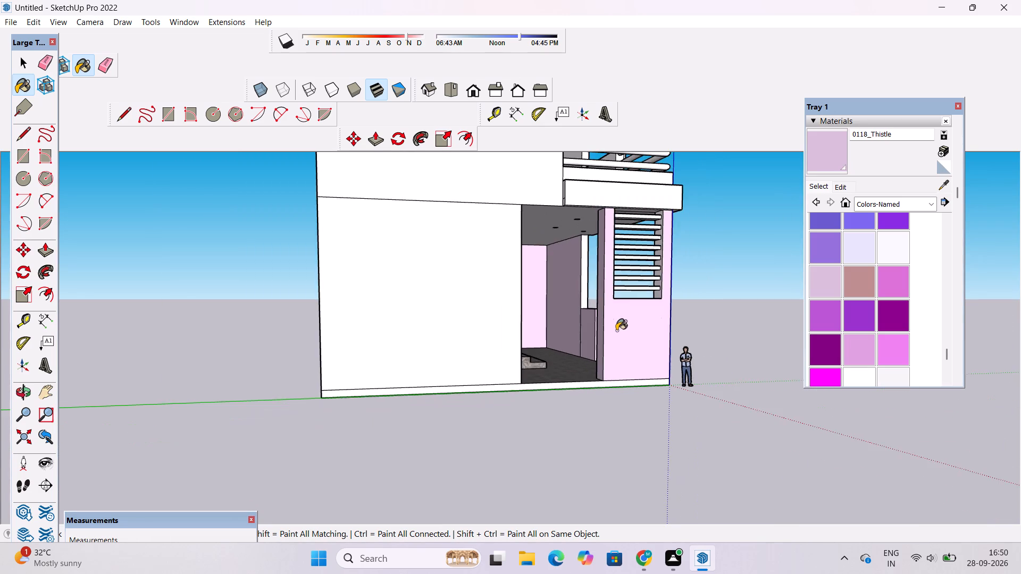
{"action": "scroll", "coordinate": [617, 331], "scroll_direction": "up", "scroll_amount": 5}
{"action": "scroll", "coordinate": [583, 345], "scroll_direction": "down", "scroll_amount": 3}
Paint the louvre opening's sill and its rear inner side with 0118_Thistle.
{"action": "key", "text": "o"}
{"action": "left_click_drag", "start_coordinate": [628, 314], "coordinate": [372, 401]}
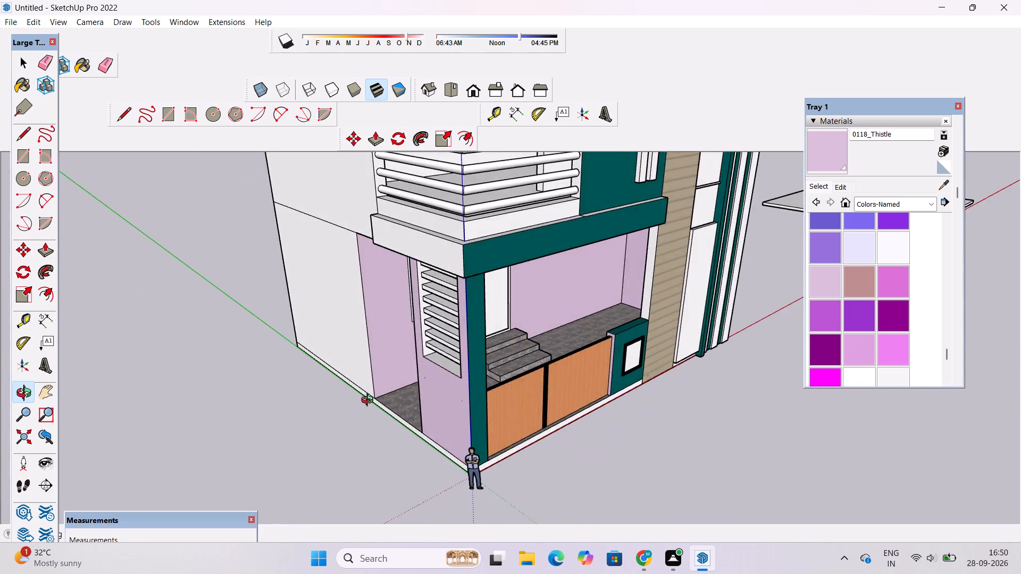
{"action": "scroll", "coordinate": [475, 370], "scroll_direction": "up", "scroll_amount": 4}
{"action": "left_click_drag", "start_coordinate": [552, 361], "coordinate": [314, 318]}
{"action": "left_click_drag", "start_coordinate": [381, 344], "coordinate": [374, 424]}
{"action": "scroll", "coordinate": [357, 288], "scroll_direction": "up", "scroll_amount": 4}
{"action": "left_click_drag", "start_coordinate": [476, 286], "coordinate": [399, 298]}
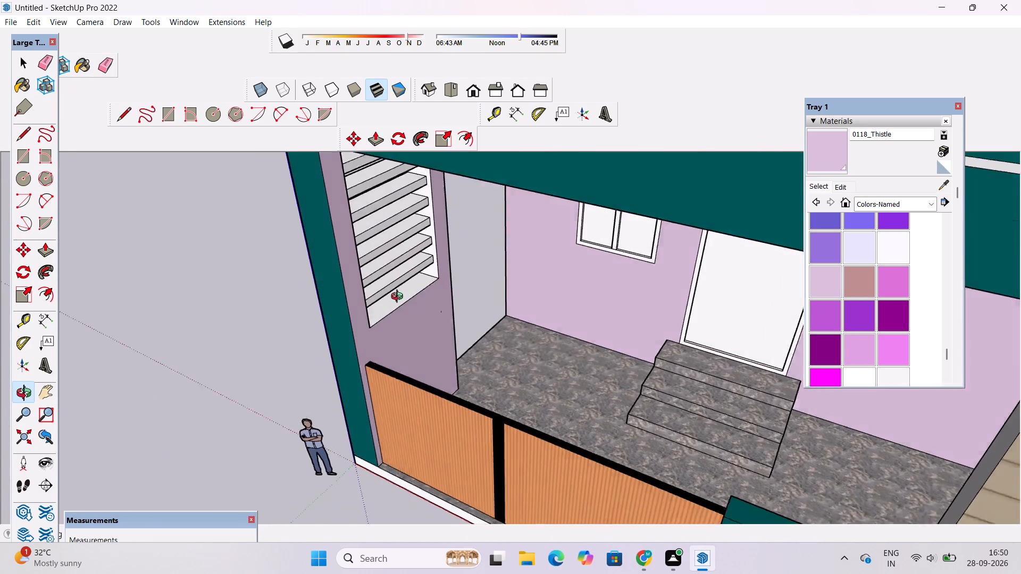
{"action": "left_click_drag", "start_coordinate": [399, 298], "coordinate": [395, 299]}
{"action": "left_click_drag", "start_coordinate": [403, 300], "coordinate": [423, 403]}
{"action": "left_click_drag", "start_coordinate": [433, 416], "coordinate": [475, 379]}
{"action": "left_click_drag", "start_coordinate": [459, 396], "coordinate": [463, 377], "text": "shift"}
{"action": "left_click", "coordinate": [826, 157]}
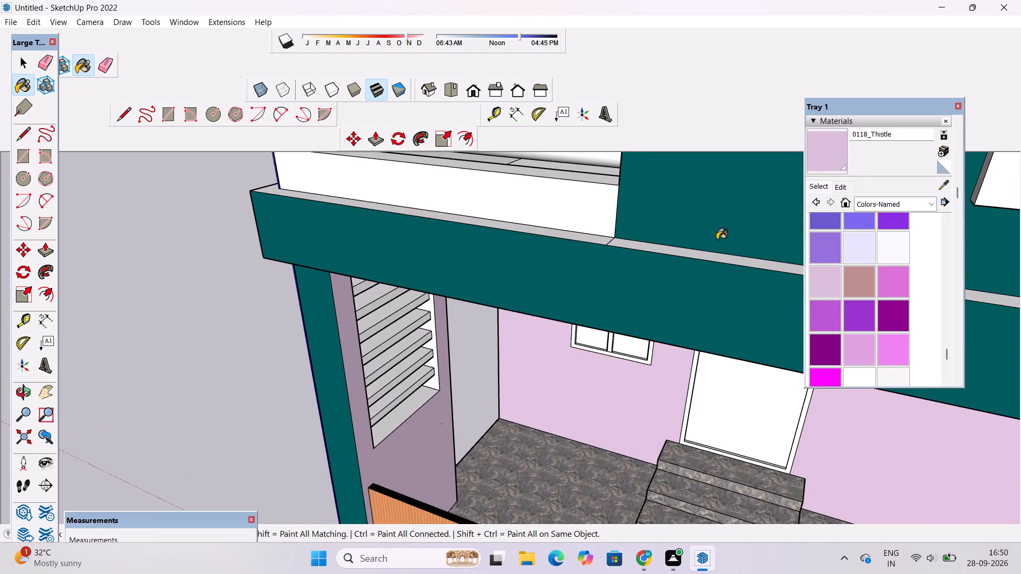
{"action": "scroll", "coordinate": [361, 374], "scroll_direction": "up", "scroll_amount": 4}
{"action": "left_click", "coordinate": [421, 430]}
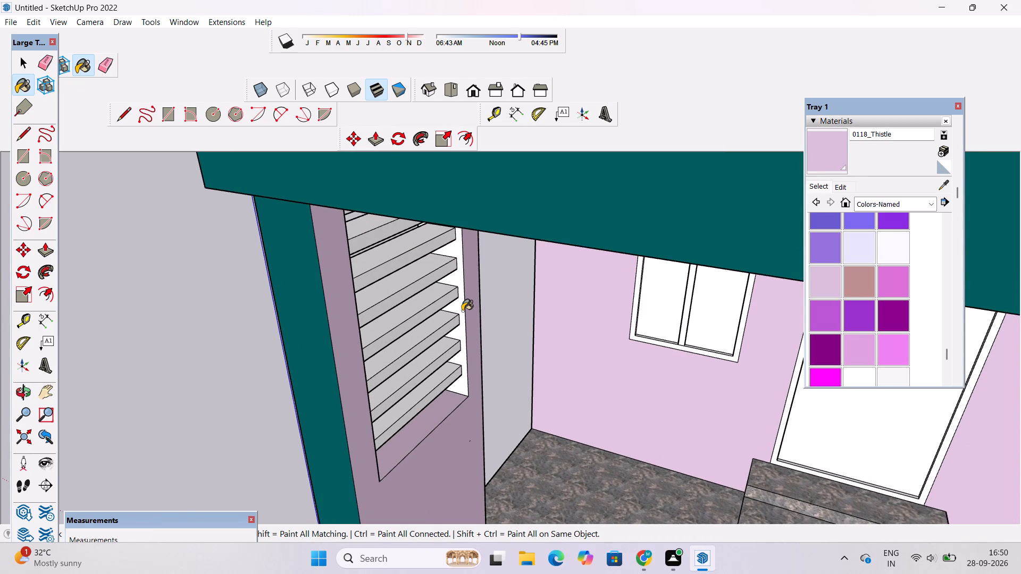
{"action": "left_click", "coordinate": [462, 311]}
{"action": "scroll", "coordinate": [537, 425], "scroll_direction": "up", "scroll_amount": 7}
{"action": "scroll", "coordinate": [537, 391], "scroll_direction": "down", "scroll_amount": 6}
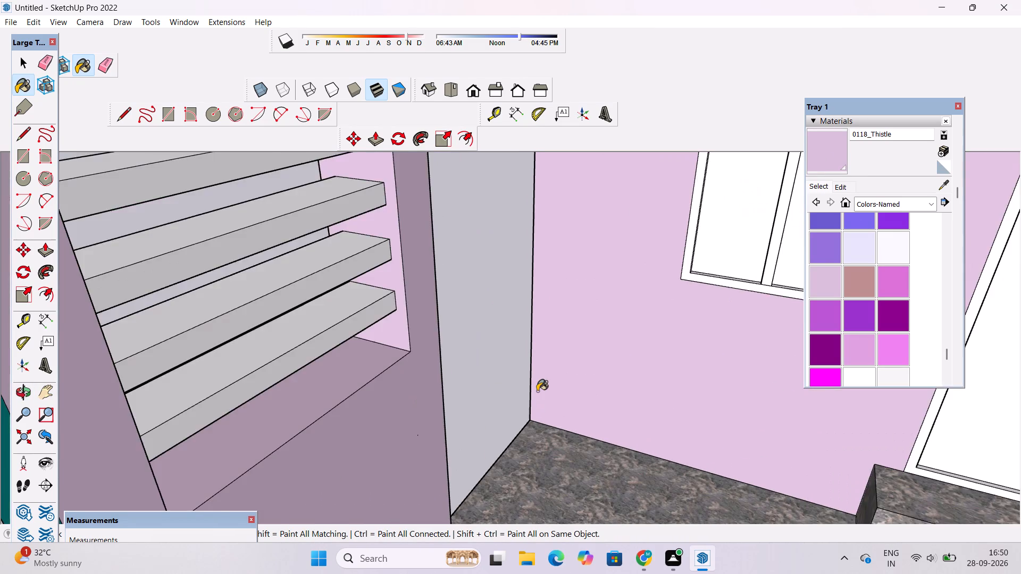
Paint the louvre opening's remaining inner side, nearest the gate, with 0118_Thistle.
{"action": "key", "text": "o"}
{"action": "left_click_drag", "start_coordinate": [558, 401], "coordinate": [258, 367]}
{"action": "left_click_drag", "start_coordinate": [831, 147], "coordinate": [819, 151]}
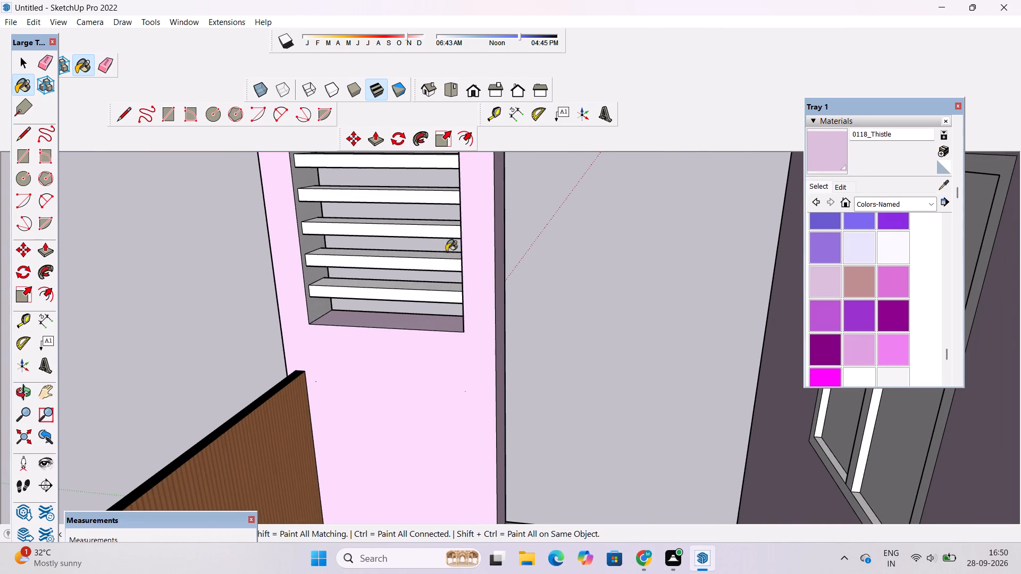
{"action": "scroll", "coordinate": [311, 306], "scroll_direction": "up", "scroll_amount": 6}
{"action": "left_click", "coordinate": [318, 303]}
Paint the porch-facing and top faces of the two lowest louvre slats with 0119_RosyBrown.
{"action": "left_click", "coordinate": [859, 276]}
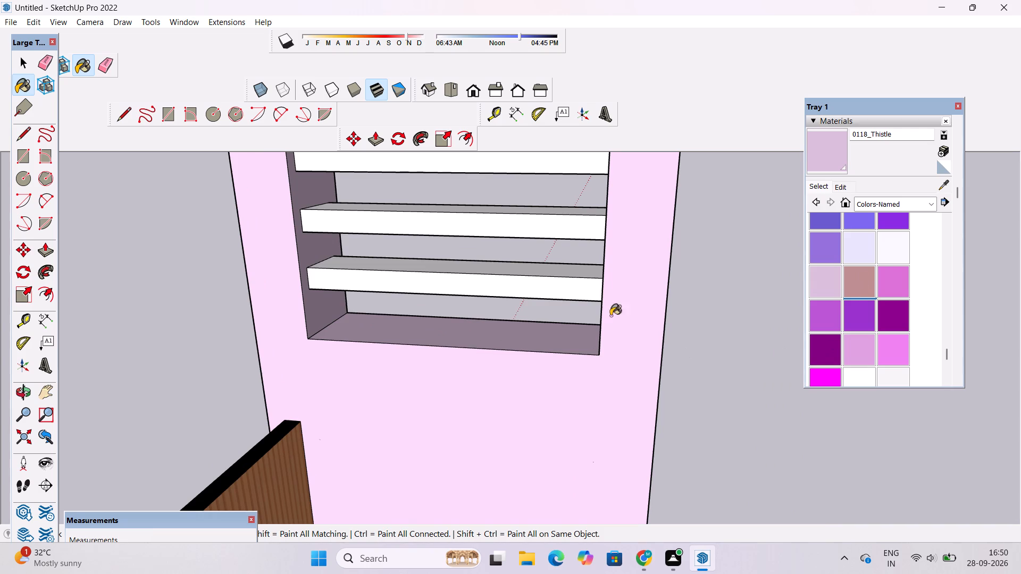
{"action": "left_click", "coordinate": [571, 296]}
{"action": "left_click", "coordinate": [570, 268]}
{"action": "scroll", "coordinate": [567, 268], "scroll_direction": "up", "scroll_amount": 4}
{"action": "left_click", "coordinate": [578, 212]}
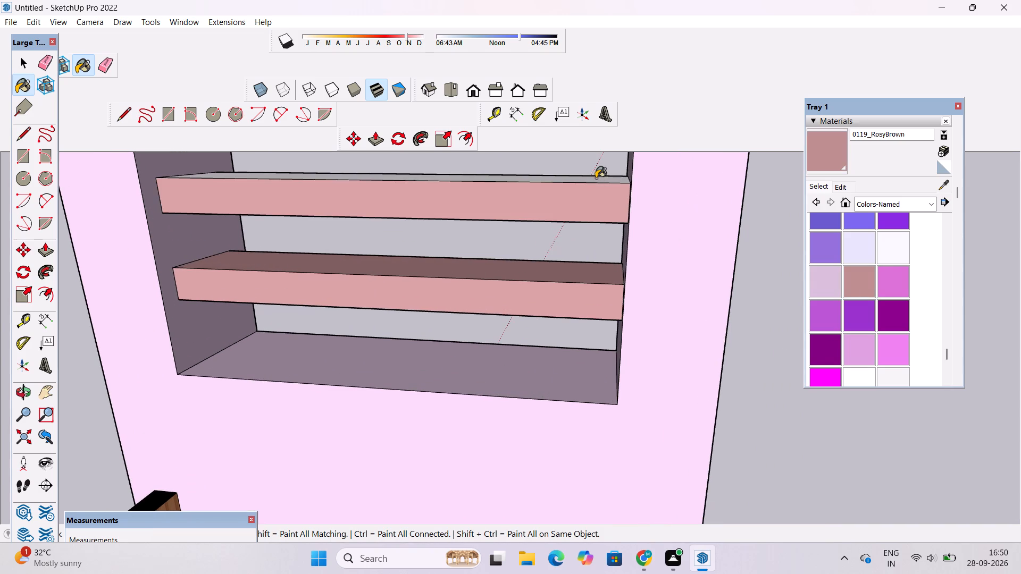
{"action": "left_click", "coordinate": [596, 178]}
{"action": "scroll", "coordinate": [534, 340], "scroll_direction": "up", "scroll_amount": 5}
{"action": "scroll", "coordinate": [534, 342], "scroll_direction": "down", "scroll_amount": 17}
Paint the porch-facing faces of the upper louvre slats with 0119_RosyBrown, working down from the topmost slat.
{"action": "key", "text": "o"}
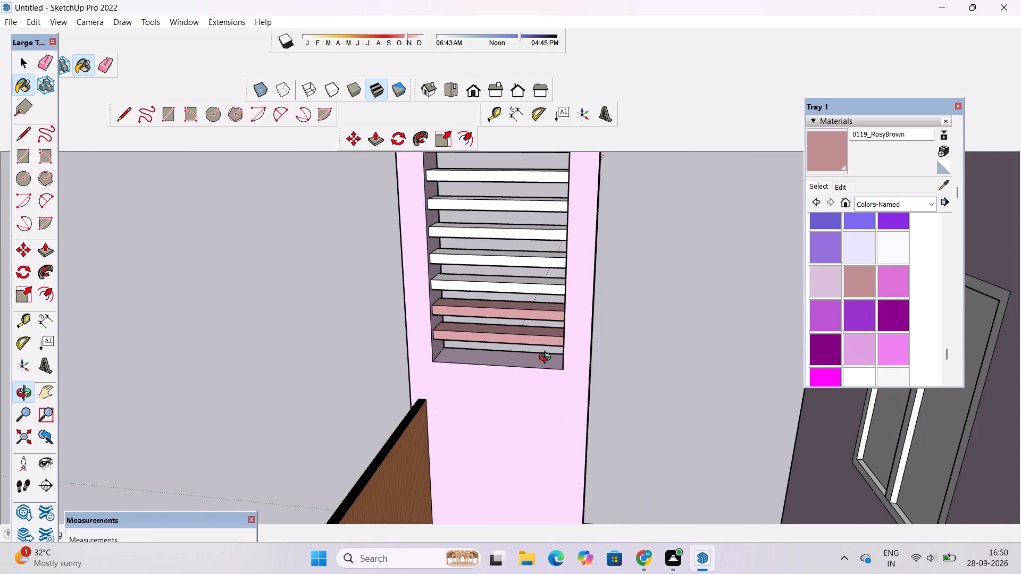
{"action": "left_click_drag", "start_coordinate": [507, 258], "coordinate": [504, 344], "text": "shift"}
{"action": "scroll", "coordinate": [505, 330], "scroll_direction": "down", "scroll_amount": 7}
{"action": "left_click_drag", "start_coordinate": [505, 371], "coordinate": [582, 277]}
{"action": "scroll", "coordinate": [582, 277], "scroll_direction": "down", "scroll_amount": 7}
{"action": "left_click_drag", "start_coordinate": [490, 373], "coordinate": [505, 350], "text": "shift"}
{"action": "scroll", "coordinate": [462, 328], "scroll_direction": "up", "scroll_amount": 7, "text": "shift"}
{"action": "left_click_drag", "start_coordinate": [475, 323], "coordinate": [454, 330]}
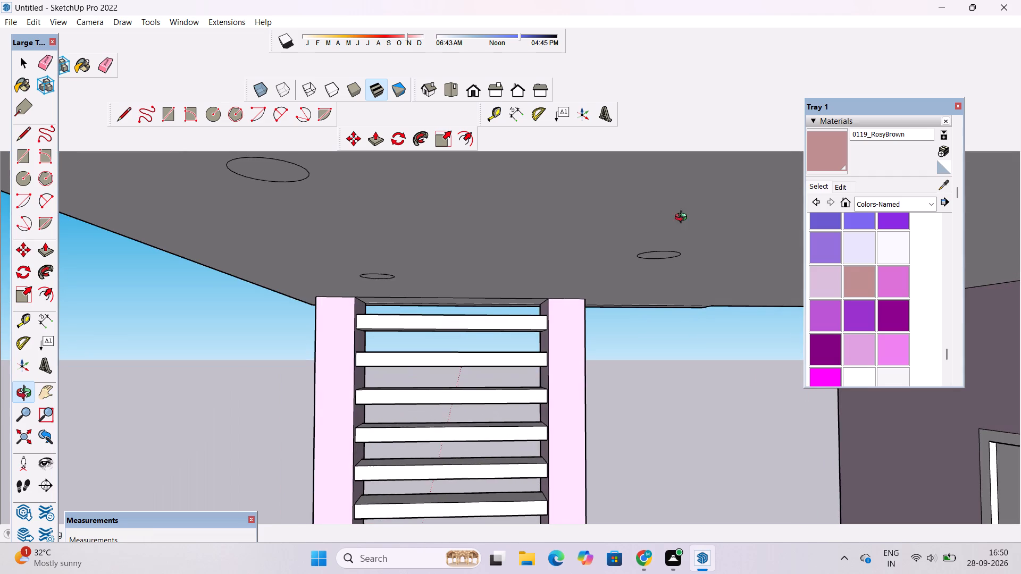
{"action": "left_click", "coordinate": [825, 154]}
{"action": "scroll", "coordinate": [532, 323], "scroll_direction": "up", "scroll_amount": 4}
{"action": "left_click", "coordinate": [532, 322]}
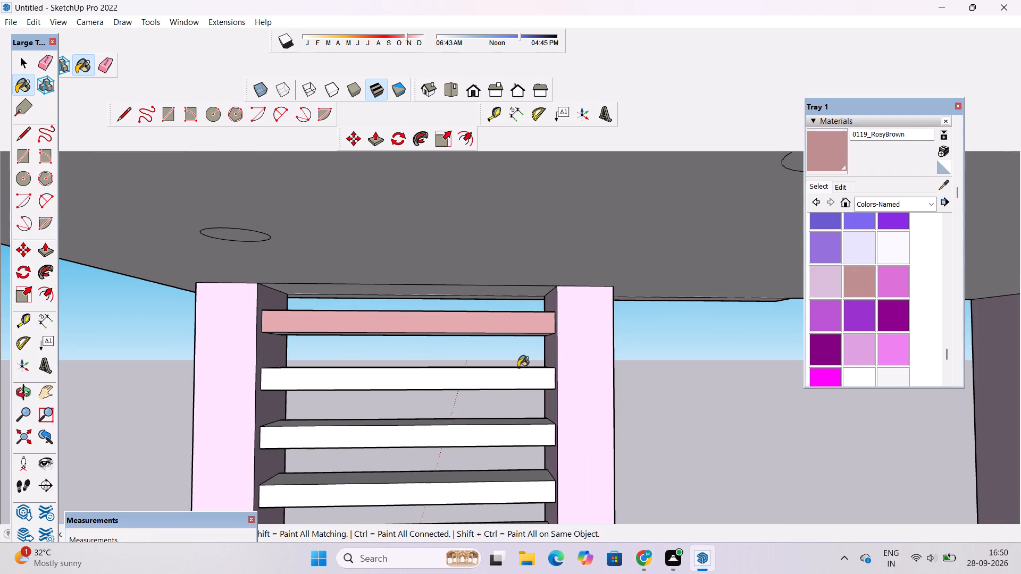
{"action": "left_click", "coordinate": [518, 381]}
{"action": "left_click", "coordinate": [538, 436]}
{"action": "scroll", "coordinate": [530, 418], "scroll_direction": "up", "scroll_amount": 5}
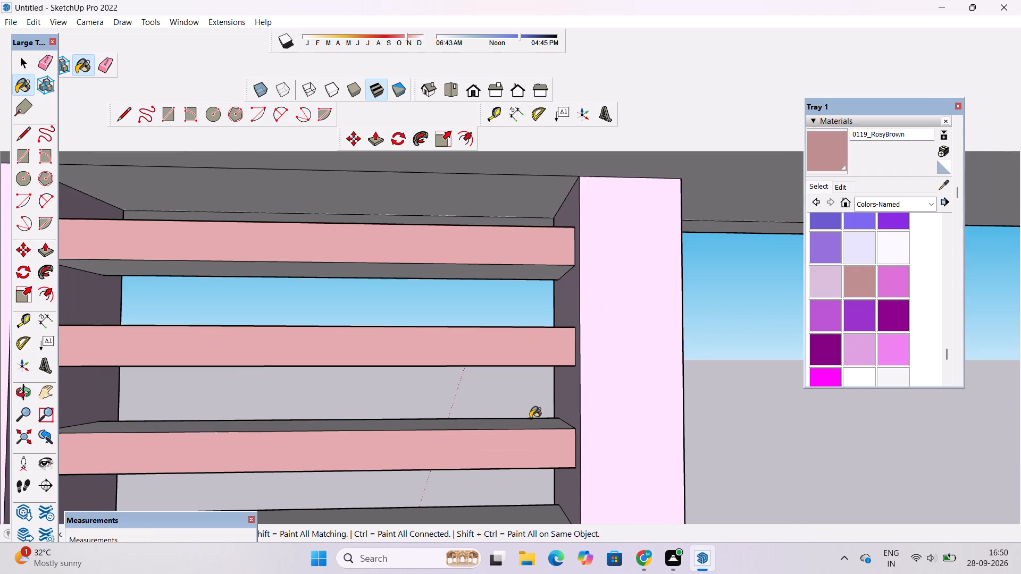
{"action": "left_click", "coordinate": [527, 422]}
{"action": "scroll", "coordinate": [525, 395], "scroll_direction": "down", "scroll_amount": 7}
{"action": "scroll", "coordinate": [525, 507], "scroll_direction": "up", "scroll_amount": 5}
{"action": "left_click", "coordinate": [522, 417]}
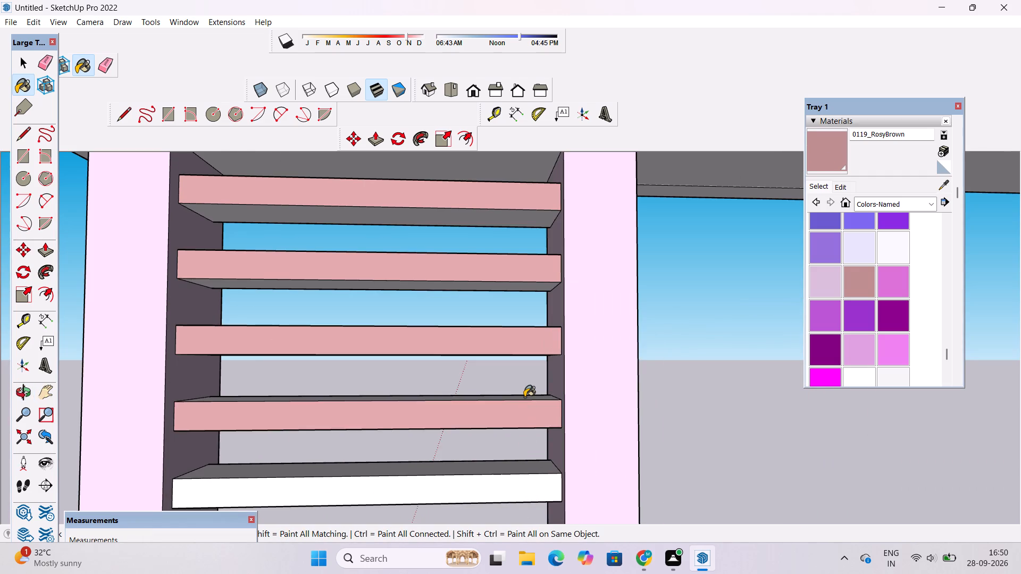
Paint the middle louvre slats' remaining white face and their adjoining top and underside faces with 0119_RosyBrown.
{"action": "scroll", "coordinate": [524, 394], "scroll_direction": "up", "scroll_amount": 10}
{"action": "left_click_drag", "start_coordinate": [513, 407], "coordinate": [515, 401]}
{"action": "left_click", "coordinate": [565, 239]}
{"action": "scroll", "coordinate": [457, 280], "scroll_direction": "down", "scroll_amount": 3}
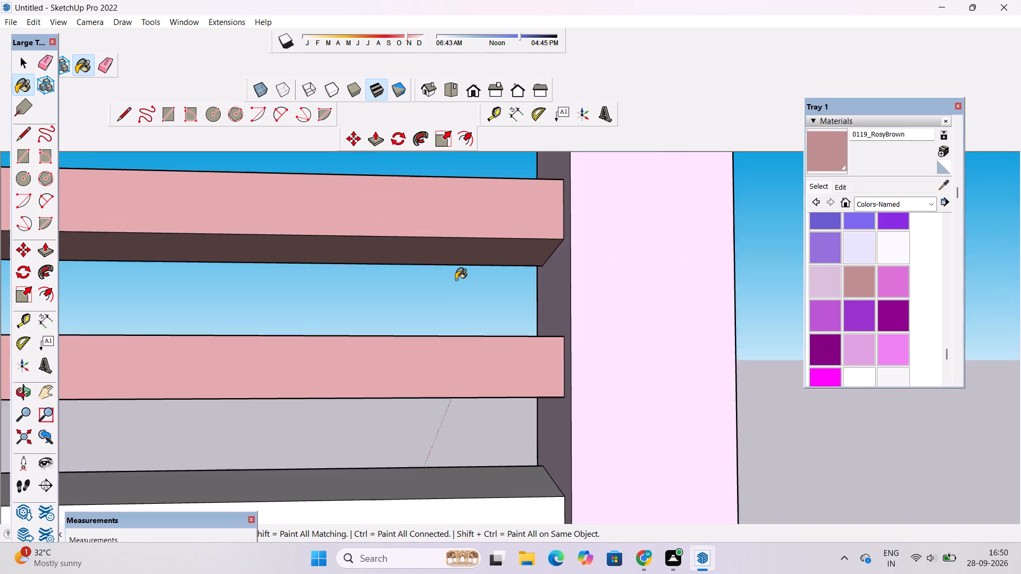
{"action": "scroll", "coordinate": [456, 280], "scroll_direction": "down", "scroll_amount": 9}
{"action": "scroll", "coordinate": [417, 410], "scroll_direction": "up", "scroll_amount": 5}
{"action": "left_click", "coordinate": [428, 399]}
{"action": "scroll", "coordinate": [433, 391], "scroll_direction": "up", "scroll_amount": 10}
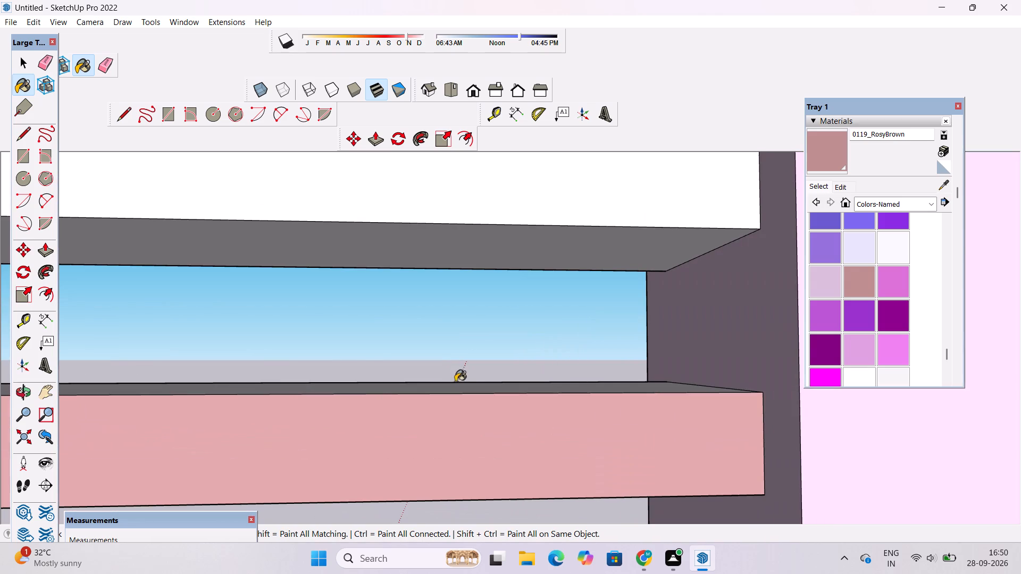
{"action": "left_click", "coordinate": [457, 385]}
{"action": "left_click", "coordinate": [496, 268]}
{"action": "left_click", "coordinate": [565, 198]}
{"action": "scroll", "coordinate": [464, 417], "scroll_direction": "down", "scroll_amount": 9}
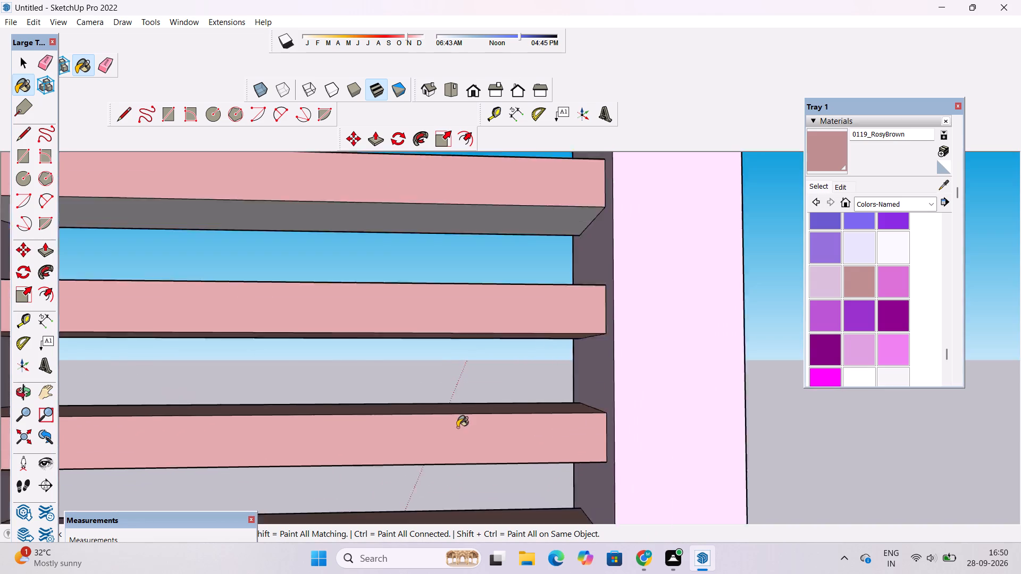
Paint the remaining grey undersides of the upper louvre slats with 0119_RosyBrown, working up to the topmost slat.
{"action": "scroll", "coordinate": [457, 427], "scroll_direction": "down", "scroll_amount": 9}
{"action": "scroll", "coordinate": [461, 501], "scroll_direction": "up", "scroll_amount": 5}
{"action": "scroll", "coordinate": [456, 338], "scroll_direction": "up", "scroll_amount": 14}
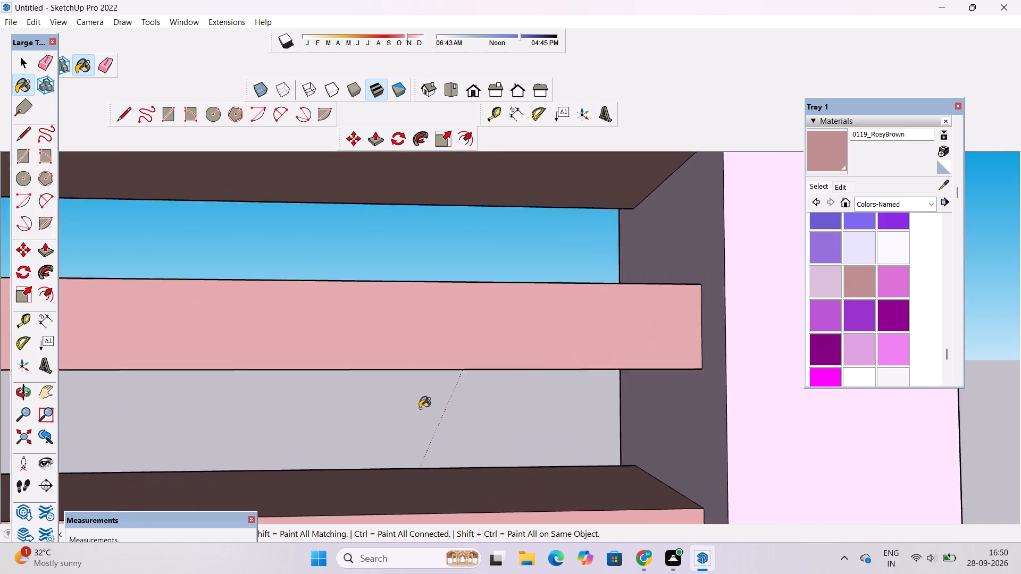
{"action": "scroll", "coordinate": [420, 408], "scroll_direction": "up", "scroll_amount": 1}
{"action": "scroll", "coordinate": [455, 347], "scroll_direction": "up", "scroll_amount": 4}
{"action": "left_click", "coordinate": [457, 296]}
{"action": "scroll", "coordinate": [437, 391], "scroll_direction": "down", "scroll_amount": 14}
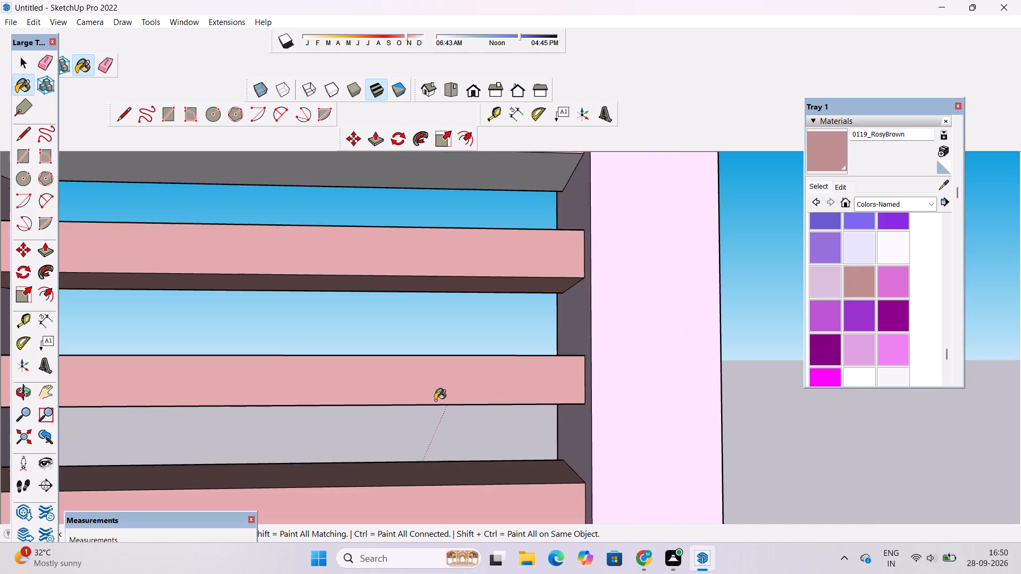
{"action": "scroll", "coordinate": [435, 400], "scroll_direction": "down", "scroll_amount": 2}
{"action": "left_click", "coordinate": [445, 222]}
{"action": "scroll", "coordinate": [381, 394], "scroll_direction": "down", "scroll_amount": 7}
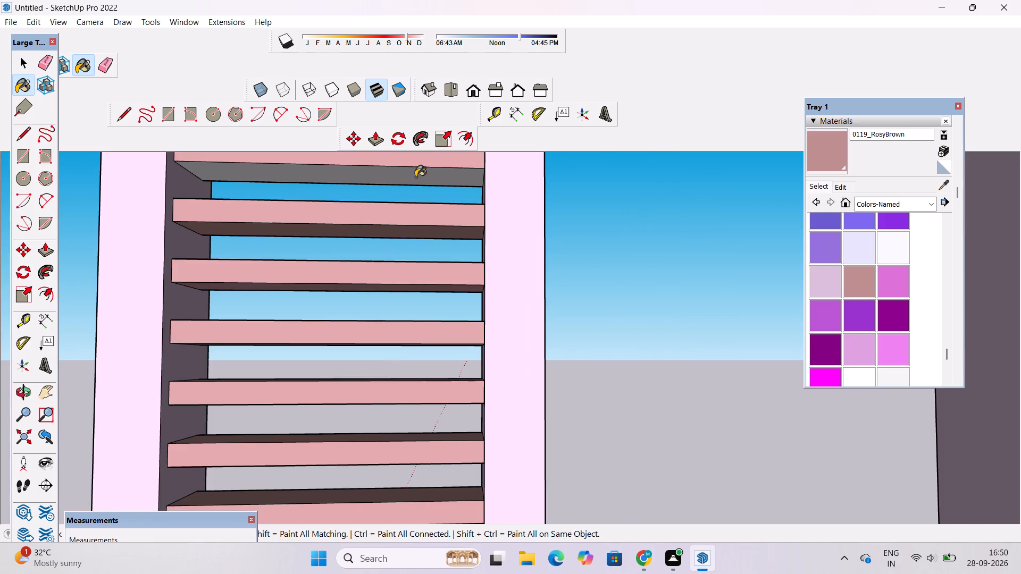
{"action": "scroll", "coordinate": [415, 177], "scroll_direction": "up", "scroll_amount": 5}
{"action": "left_click", "coordinate": [423, 205]}
{"action": "scroll", "coordinate": [420, 301], "scroll_direction": "down", "scroll_amount": 12}
{"action": "scroll", "coordinate": [409, 241], "scroll_direction": "up", "scroll_amount": 8}
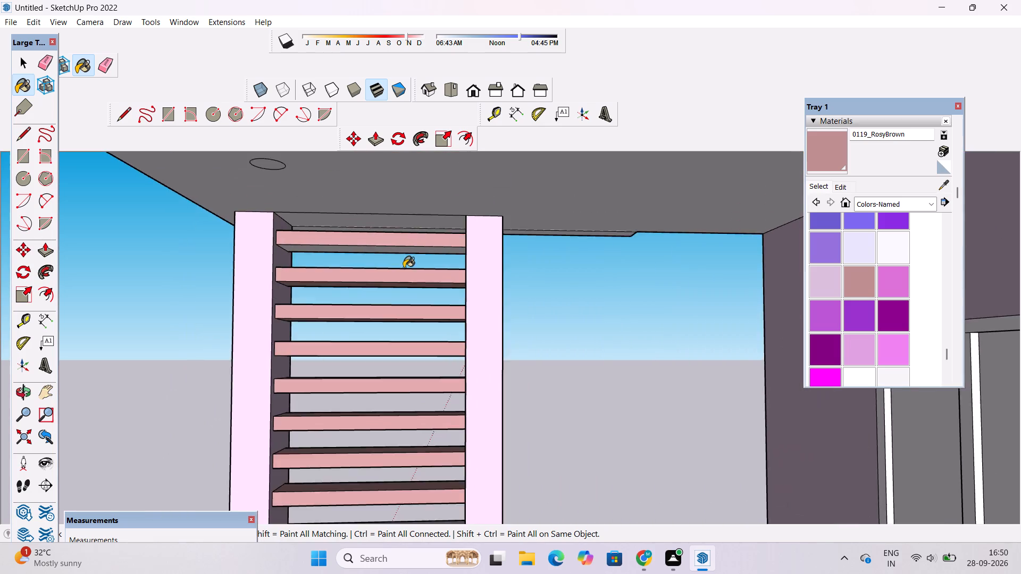
{"action": "scroll", "coordinate": [404, 268], "scroll_direction": "up", "scroll_amount": 3}
{"action": "left_click", "coordinate": [422, 240]}
Paint the grey top faces of the two topmost louvre slats with 0119_RosyBrown.
{"action": "key", "text": "o"}
{"action": "left_click_drag", "start_coordinate": [432, 226], "coordinate": [434, 271]}
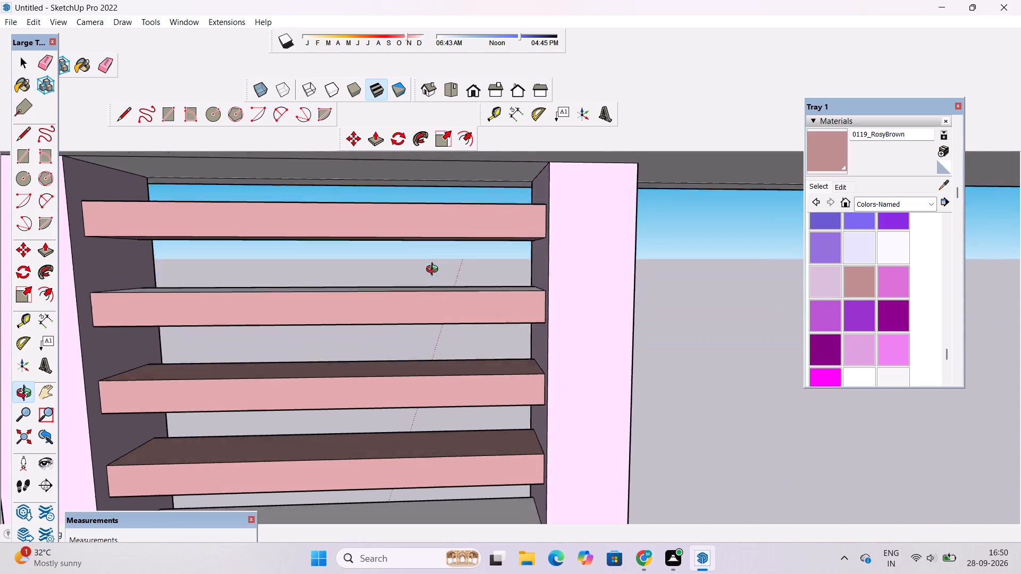
{"action": "left_click_drag", "start_coordinate": [434, 271], "coordinate": [442, 274]}
{"action": "scroll", "coordinate": [432, 200], "scroll_direction": "up", "scroll_amount": 4}
{"action": "scroll", "coordinate": [432, 201], "scroll_direction": "down", "scroll_amount": 1}
{"action": "left_click_drag", "start_coordinate": [432, 204], "coordinate": [433, 209]}
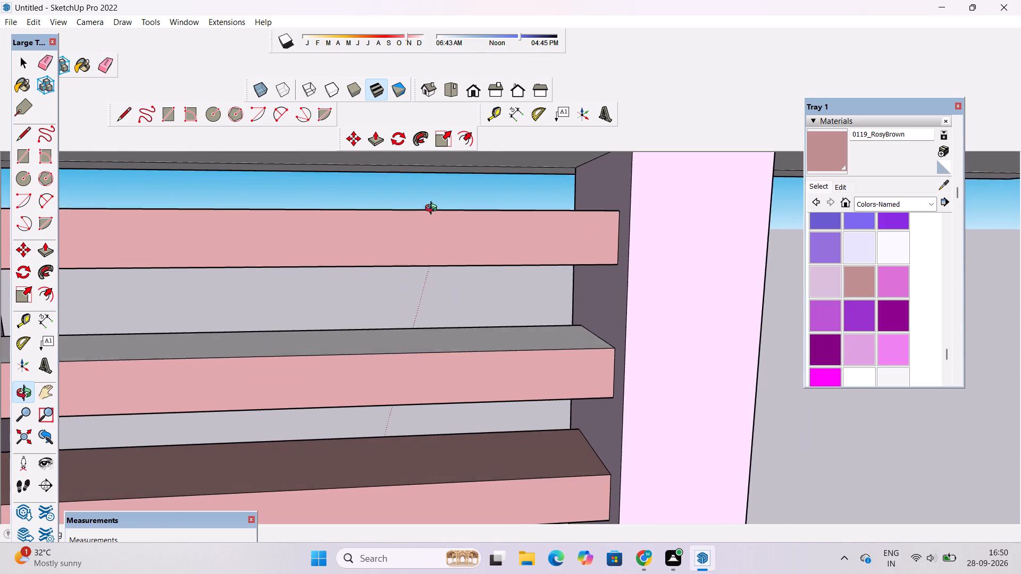
{"action": "left_click_drag", "start_coordinate": [433, 209], "coordinate": [439, 232]}
{"action": "left_click", "coordinate": [817, 153]}
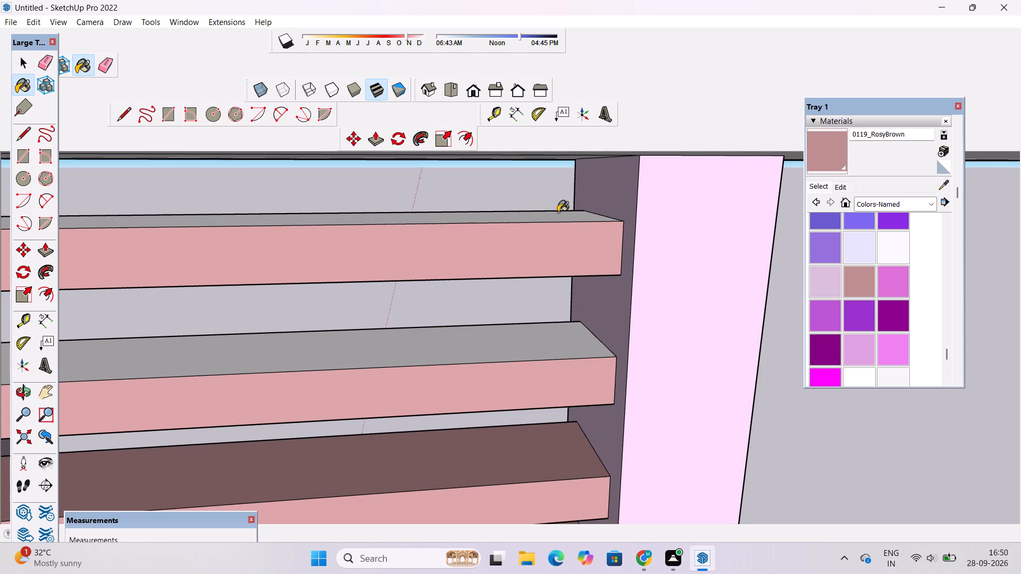
{"action": "left_click", "coordinate": [558, 212]}
{"action": "left_click", "coordinate": [524, 337]}
From outside the porch, paint the fifth louvre slat's white outer face and its grey top face with 0119_RosyBrown.
{"action": "scroll", "coordinate": [425, 244], "scroll_direction": "down", "scroll_amount": 7}
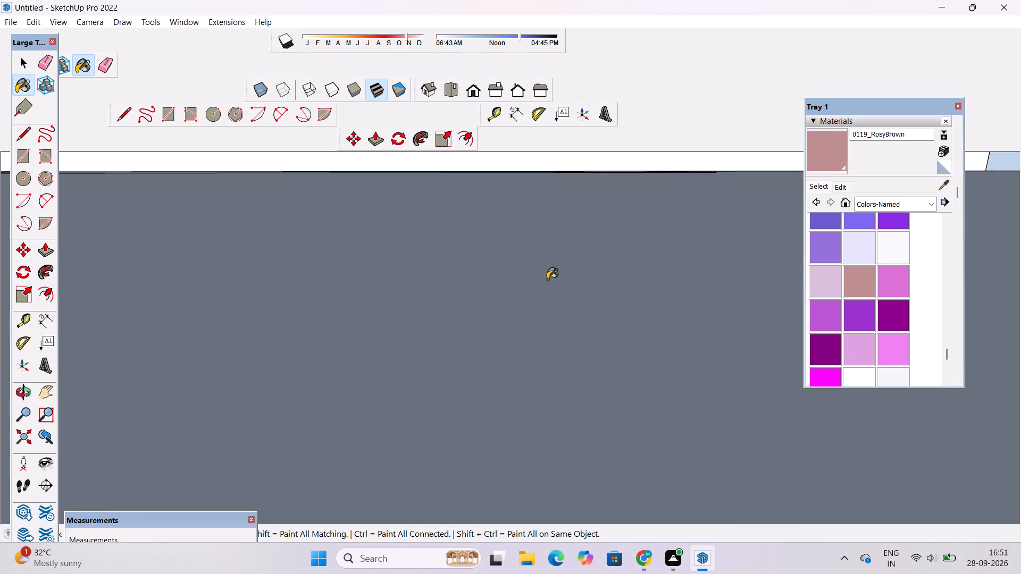
{"action": "key", "text": "o"}
{"action": "scroll", "coordinate": [547, 279], "scroll_direction": "down", "scroll_amount": 20}
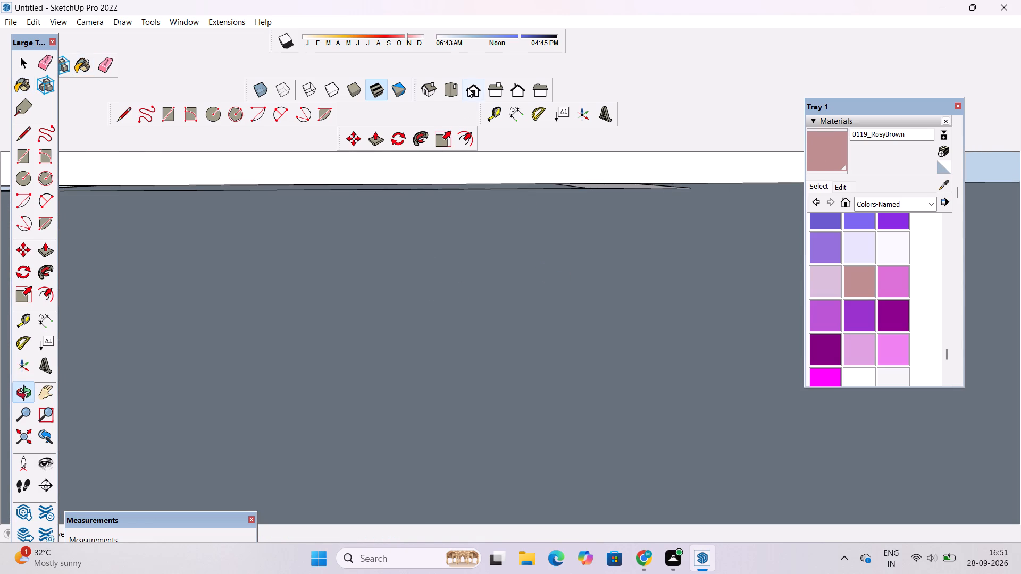
{"action": "left_click", "coordinate": [472, 92]}
{"action": "scroll", "coordinate": [556, 295], "scroll_direction": "down", "scroll_amount": 20}
{"action": "scroll", "coordinate": [556, 295], "scroll_direction": "down", "scroll_amount": 2}
{"action": "left_click_drag", "start_coordinate": [446, 316], "coordinate": [640, 373]}
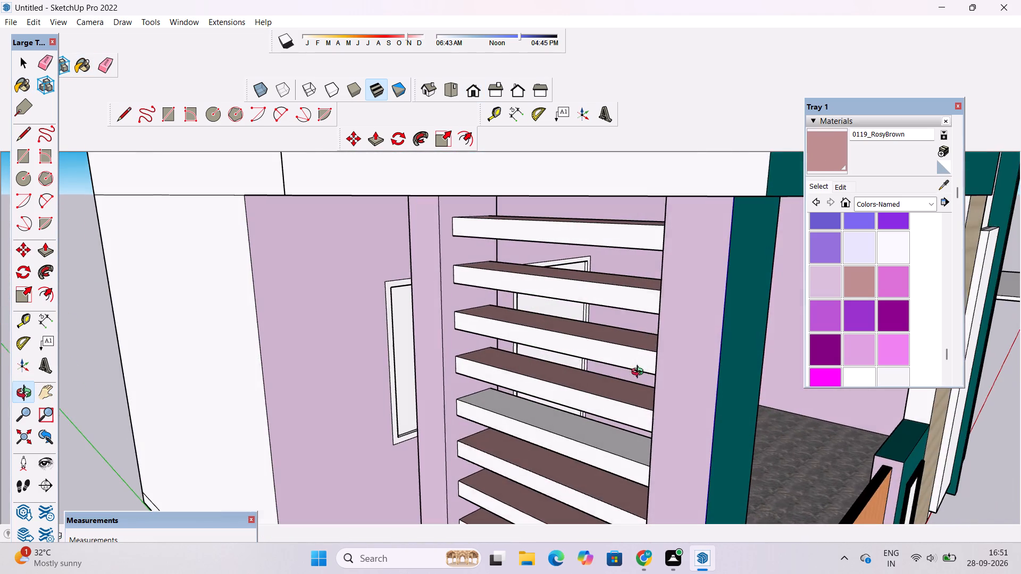
{"action": "left_click_drag", "start_coordinate": [640, 373], "coordinate": [640, 373]}
{"action": "scroll", "coordinate": [401, 350], "scroll_direction": "down", "scroll_amount": 6}
{"action": "left_click_drag", "start_coordinate": [414, 389], "coordinate": [503, 391]}
{"action": "left_click", "coordinate": [823, 151]}
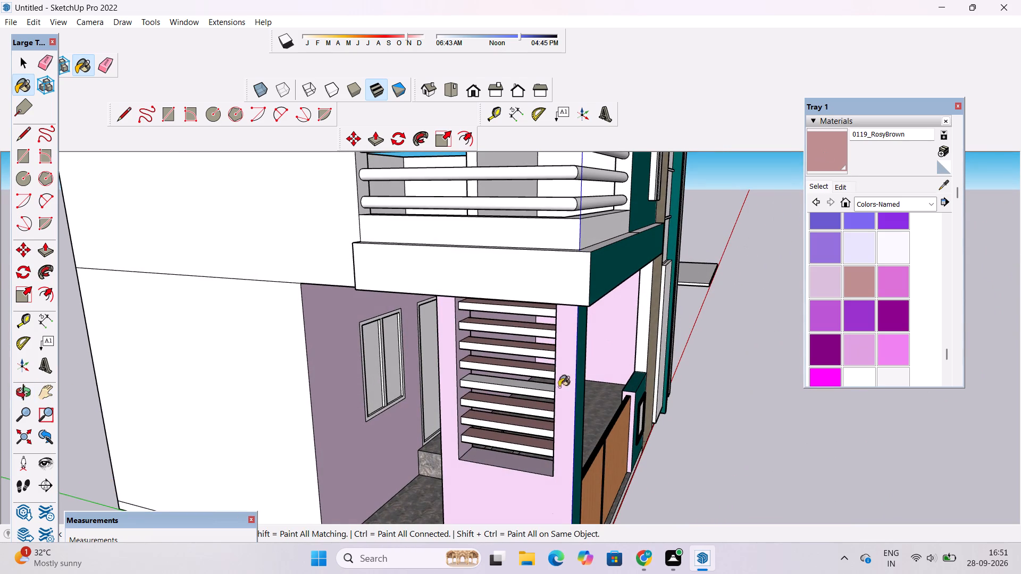
{"action": "scroll", "coordinate": [523, 441], "scroll_direction": "up", "scroll_amount": 8}
{"action": "left_click", "coordinate": [549, 325]}
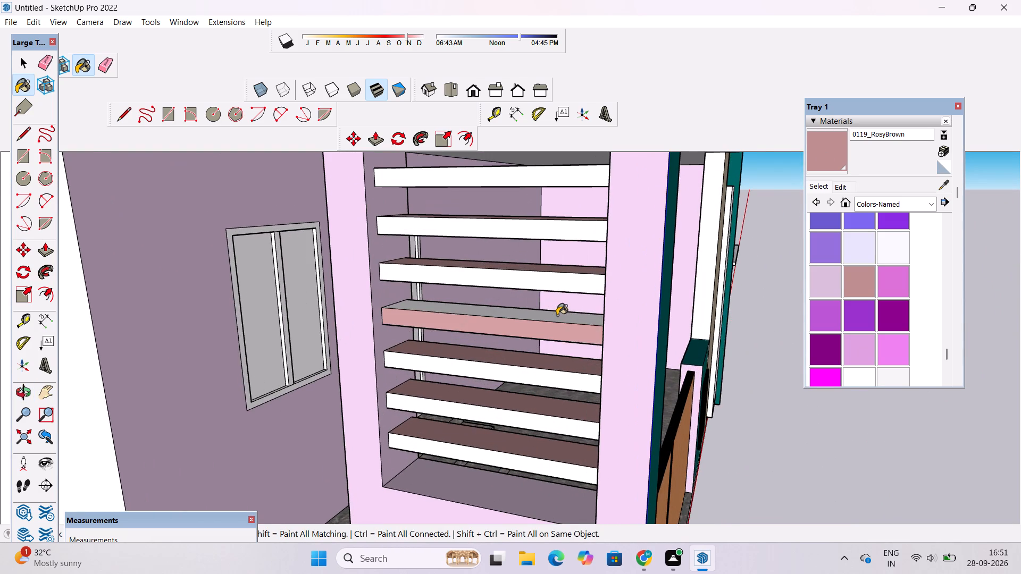
{"action": "scroll", "coordinate": [557, 315], "scroll_direction": "up", "scroll_amount": 6}
{"action": "left_click", "coordinate": [555, 320]}
Paint the remaining white outer faces of the louvre slats with 0119_RosyBrown, lower slats first and the top three last.
{"action": "left_click_drag", "start_coordinate": [568, 238], "coordinate": [568, 253]}
{"action": "scroll", "coordinate": [565, 400], "scroll_direction": "down", "scroll_amount": 6}
{"action": "left_click", "coordinate": [567, 427]}
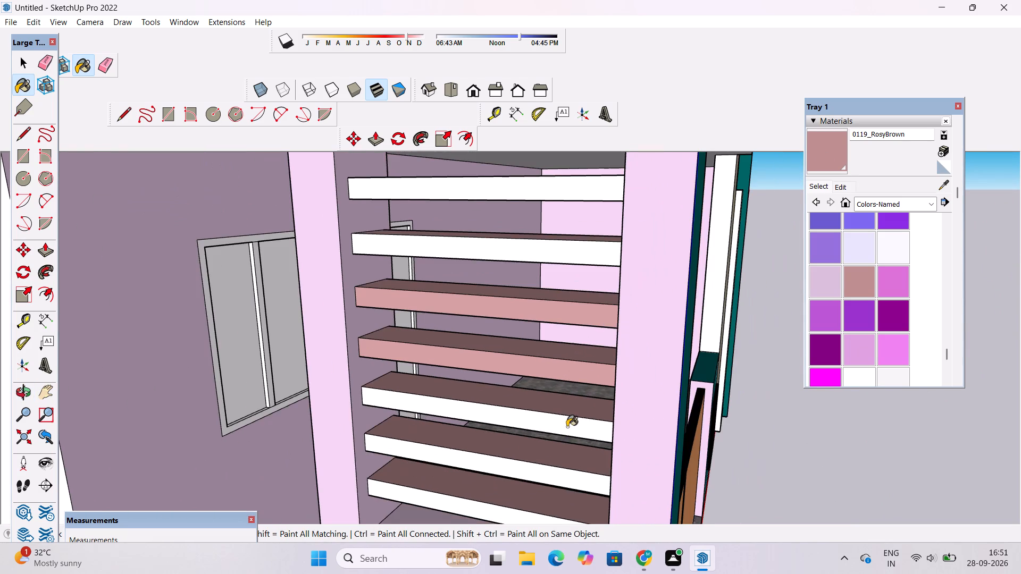
{"action": "left_click", "coordinate": [555, 474]}
{"action": "scroll", "coordinate": [529, 343], "scroll_direction": "down", "scroll_amount": 7}
{"action": "scroll", "coordinate": [531, 458], "scroll_direction": "up", "scroll_amount": 6}
{"action": "left_click", "coordinate": [546, 406]}
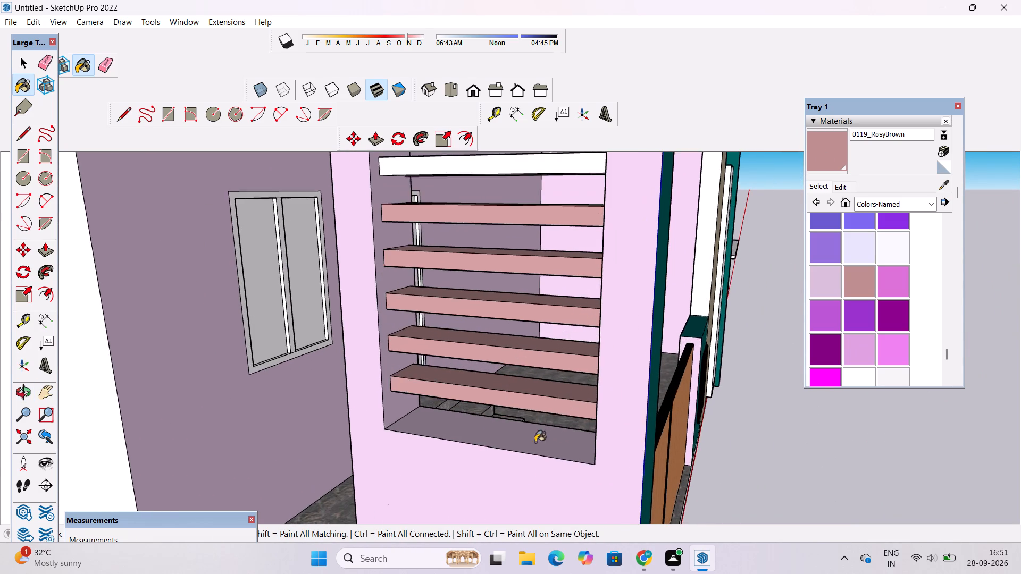
{"action": "scroll", "coordinate": [521, 487], "scroll_direction": "down", "scroll_amount": 7}
{"action": "scroll", "coordinate": [506, 268], "scroll_direction": "up", "scroll_amount": 10}
{"action": "scroll", "coordinate": [495, 330], "scroll_direction": "down", "scroll_amount": 5}
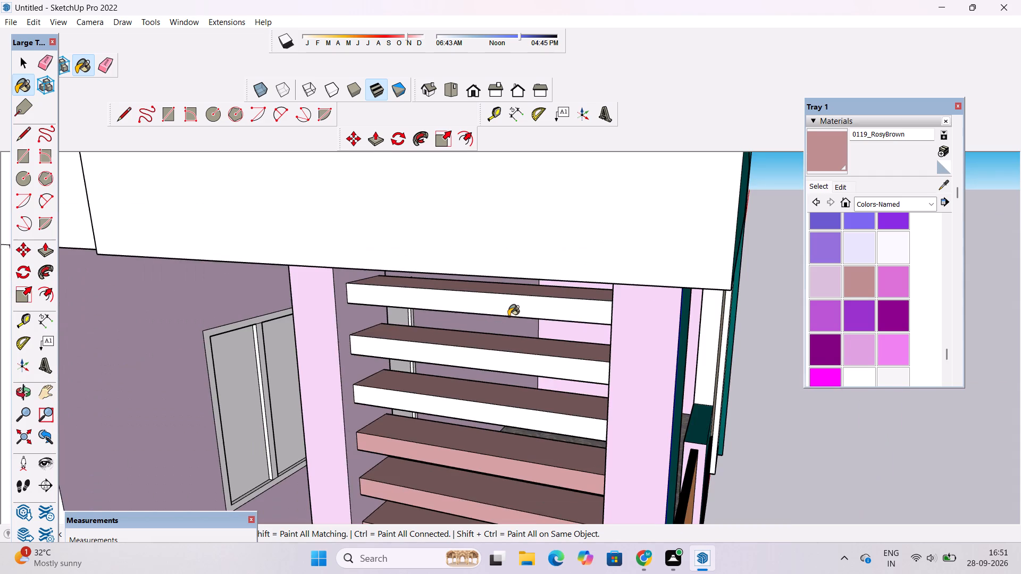
{"action": "left_click", "coordinate": [524, 306]}
{"action": "left_click", "coordinate": [530, 366]}
{"action": "left_click", "coordinate": [526, 413]}
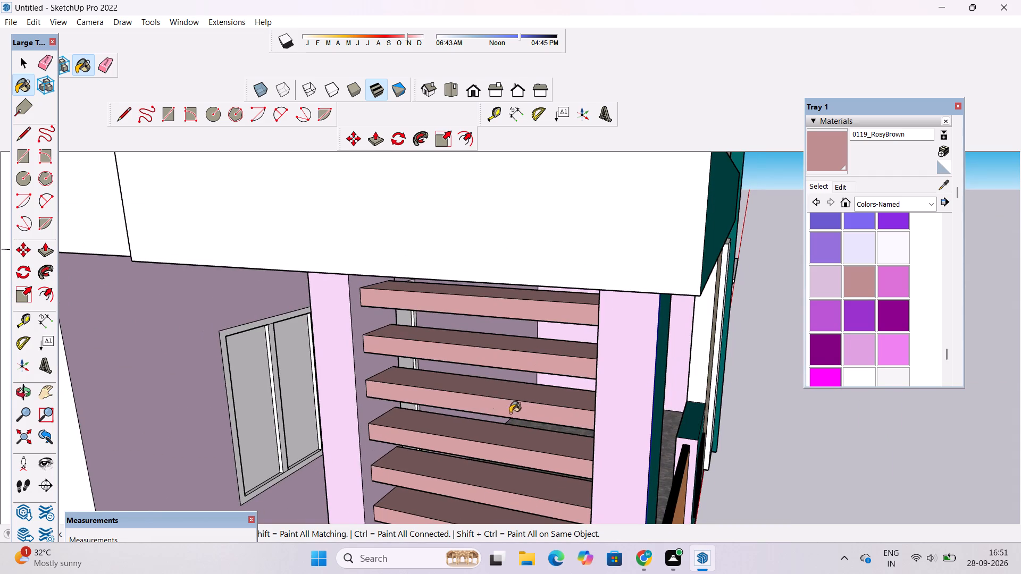
Examine the coloured front elevation of the whole house from several angles.
{"action": "key", "text": "o"}
{"action": "scroll", "coordinate": [411, 413], "scroll_direction": "down", "scroll_amount": 8}
{"action": "left_click_drag", "start_coordinate": [533, 416], "coordinate": [366, 400]}
{"action": "scroll", "coordinate": [353, 400], "scroll_direction": "down", "scroll_amount": 7}
{"action": "left_click_drag", "start_coordinate": [532, 409], "coordinate": [411, 409]}
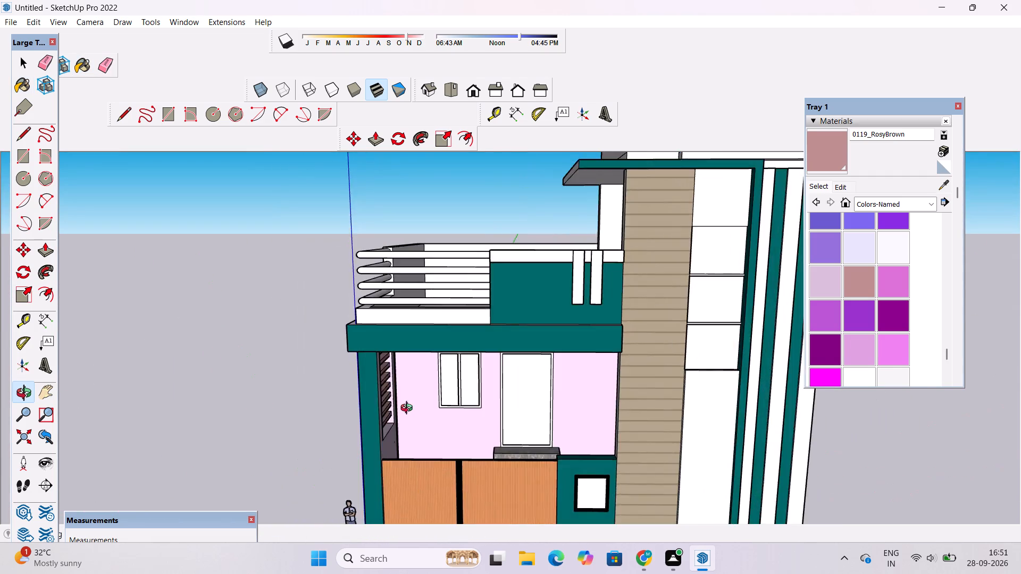
{"action": "scroll", "coordinate": [417, 413], "scroll_direction": "down", "scroll_amount": 5}
{"action": "left_click_drag", "start_coordinate": [472, 417], "coordinate": [398, 399]}
{"action": "scroll", "coordinate": [400, 406], "scroll_direction": "up", "scroll_amount": 6}
{"action": "left_click_drag", "start_coordinate": [410, 453], "coordinate": [488, 463]}
{"action": "left_click_drag", "start_coordinate": [500, 465], "coordinate": [429, 362]}
{"action": "scroll", "coordinate": [428, 361], "scroll_direction": "down", "scroll_amount": 6, "text": "shift"}
{"action": "left_click_drag", "start_coordinate": [432, 399], "coordinate": [449, 436]}
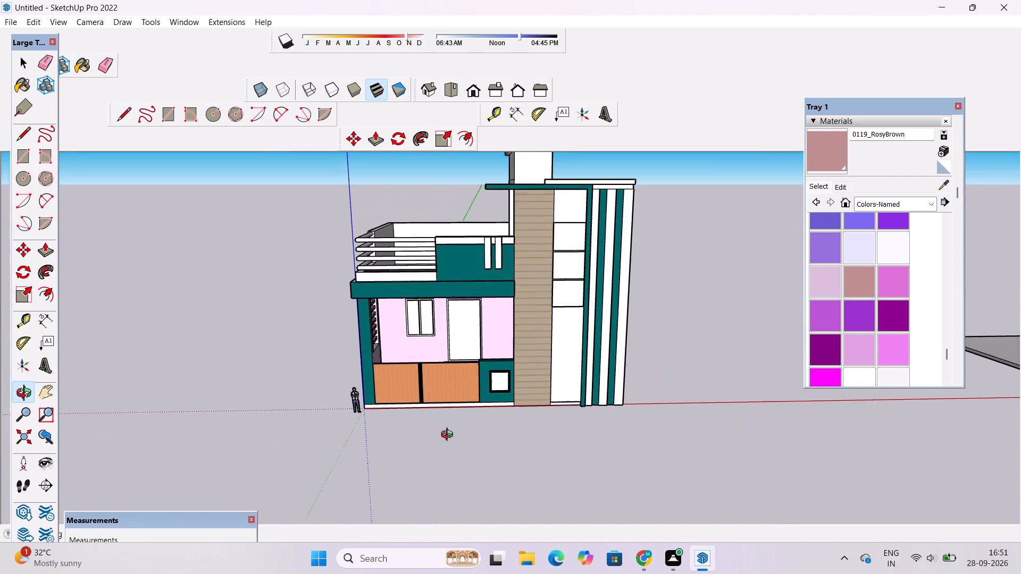
{"action": "left_click_drag", "start_coordinate": [449, 436], "coordinate": [455, 441]}
{"action": "scroll", "coordinate": [472, 394], "scroll_direction": "up", "scroll_amount": 3}
{"action": "left_click_drag", "start_coordinate": [483, 411], "coordinate": [489, 363]}
{"action": "left_click_drag", "start_coordinate": [492, 378], "coordinate": [497, 304]}
{"action": "scroll", "coordinate": [500, 295], "scroll_direction": "down", "scroll_amount": 5}
{"action": "left_click_drag", "start_coordinate": [500, 305], "coordinate": [496, 400], "text": "shift"}
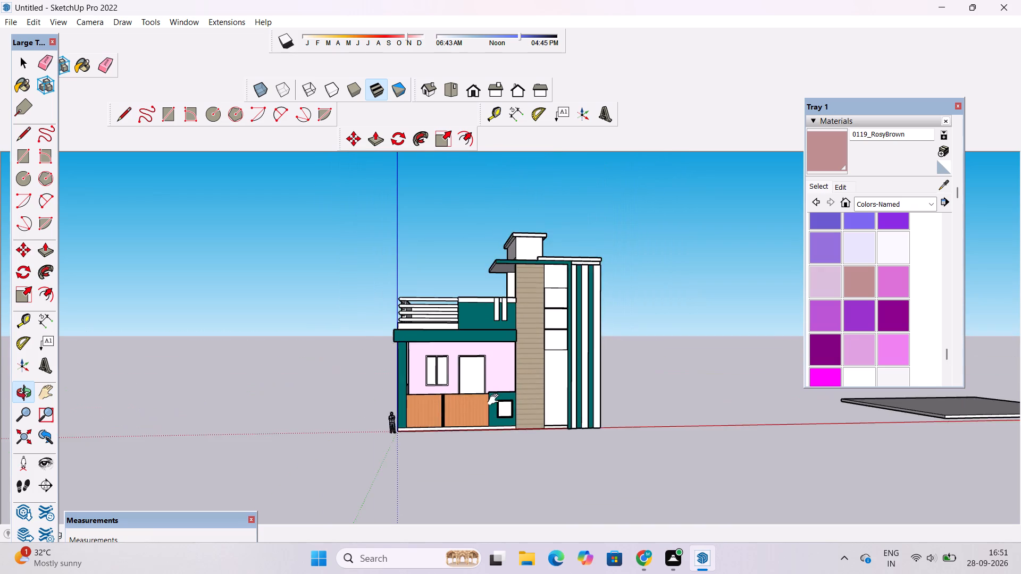
{"action": "scroll", "coordinate": [501, 390], "scroll_direction": "up", "scroll_amount": 3}
{"action": "left_click_drag", "start_coordinate": [501, 381], "coordinate": [482, 387]}
Paint the topmost and bottom panels of the vertical strip beside the wood-look cladding with 0119_RosyBrown.
{"action": "left_click", "coordinate": [831, 154]}
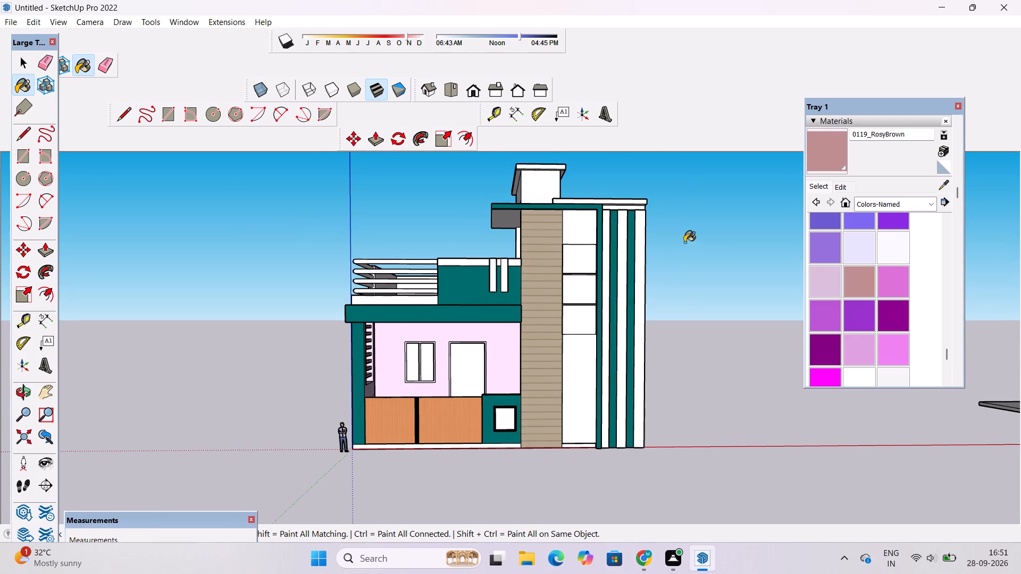
{"action": "scroll", "coordinate": [583, 273], "scroll_direction": "up", "scroll_amount": 5}
{"action": "left_click", "coordinate": [578, 209]}
{"action": "scroll", "coordinate": [585, 348], "scroll_direction": "down", "scroll_amount": 6}
{"action": "left_click", "coordinate": [572, 409]}
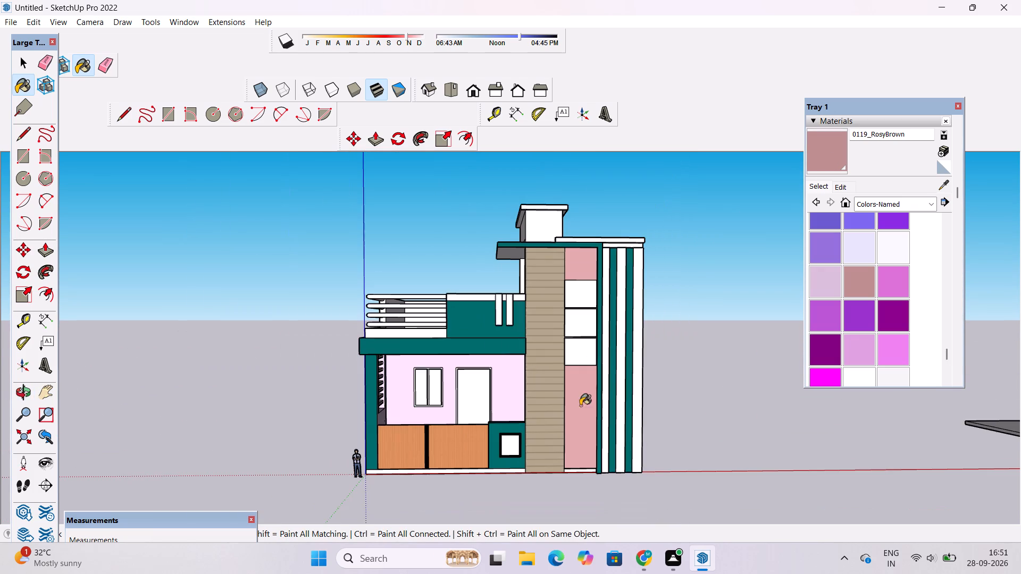
Examine the tower, its roof slabs and the balcony from the front and from above.
{"action": "scroll", "coordinate": [615, 366], "scroll_direction": "up", "scroll_amount": 4}
{"action": "scroll", "coordinate": [595, 366], "scroll_direction": "down", "scroll_amount": 4}
{"action": "scroll", "coordinate": [595, 366], "scroll_direction": "up", "scroll_amount": 4}
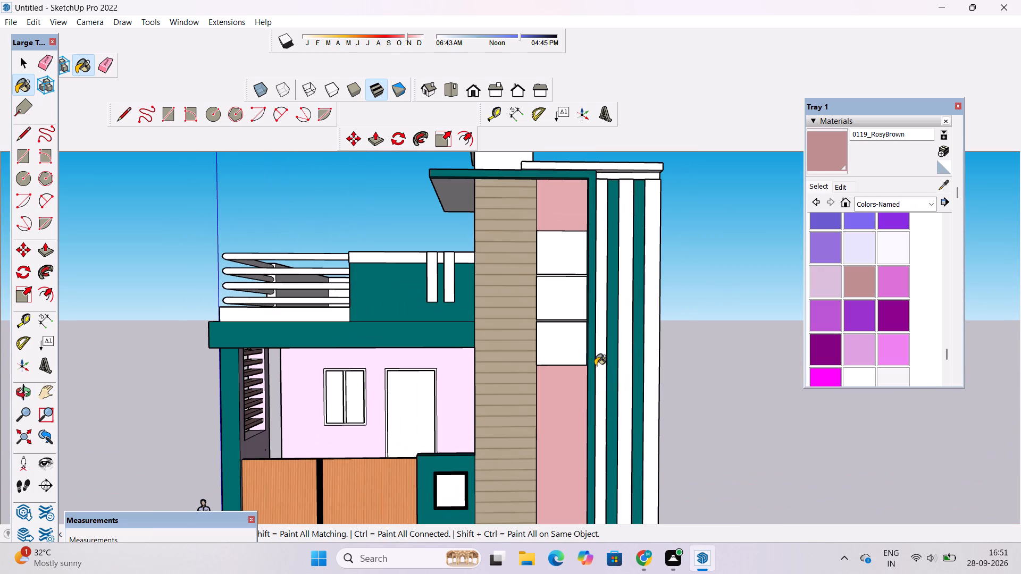
{"action": "scroll", "coordinate": [499, 430], "scroll_direction": "down", "scroll_amount": 4}
{"action": "scroll", "coordinate": [561, 244], "scroll_direction": "up", "scroll_amount": 5}
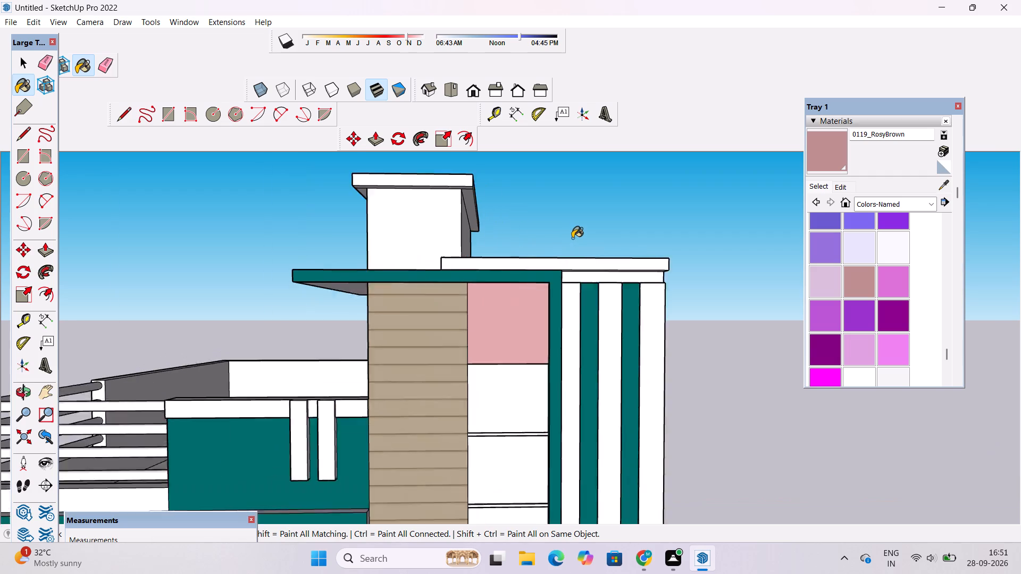
{"action": "scroll", "coordinate": [572, 238], "scroll_direction": "up", "scroll_amount": 2}
{"action": "key", "text": "o"}
{"action": "scroll", "coordinate": [549, 248], "scroll_direction": "down", "scroll_amount": 6}
{"action": "left_click_drag", "start_coordinate": [541, 274], "coordinate": [550, 319]}
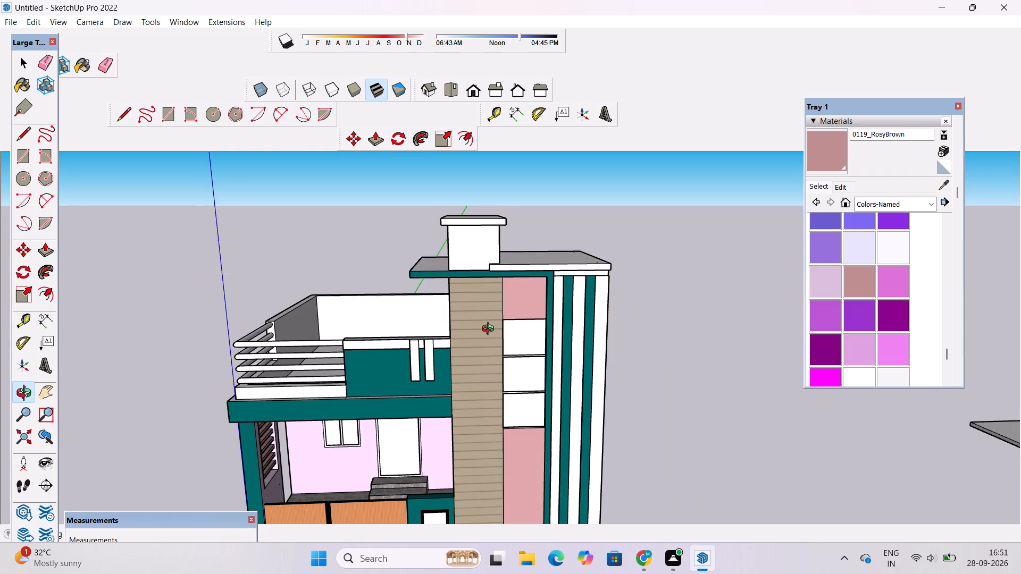
{"action": "left_click_drag", "start_coordinate": [490, 330], "coordinate": [481, 347], "text": "shift"}
{"action": "left_click_drag", "start_coordinate": [345, 381], "coordinate": [405, 361], "text": "shift"}
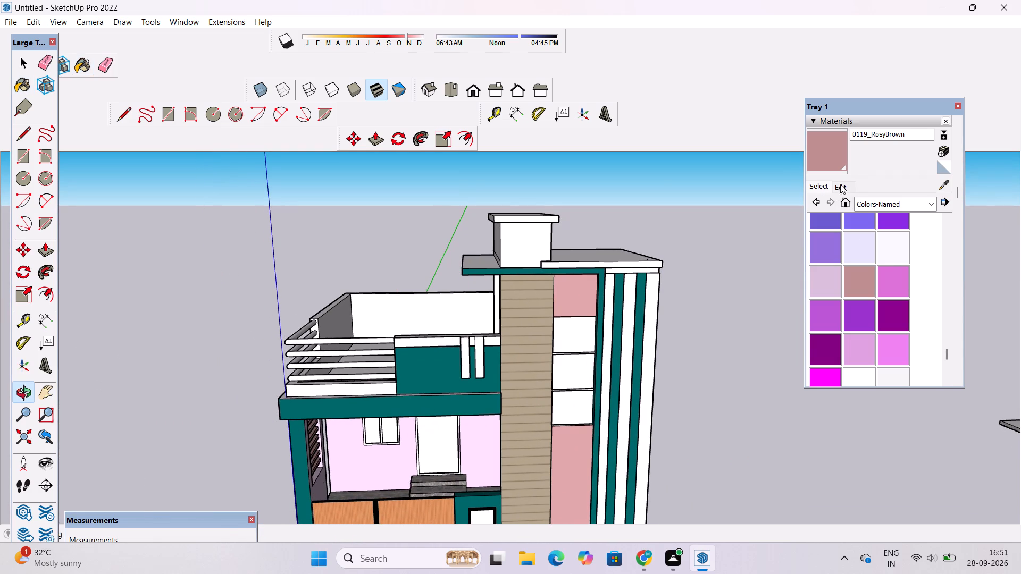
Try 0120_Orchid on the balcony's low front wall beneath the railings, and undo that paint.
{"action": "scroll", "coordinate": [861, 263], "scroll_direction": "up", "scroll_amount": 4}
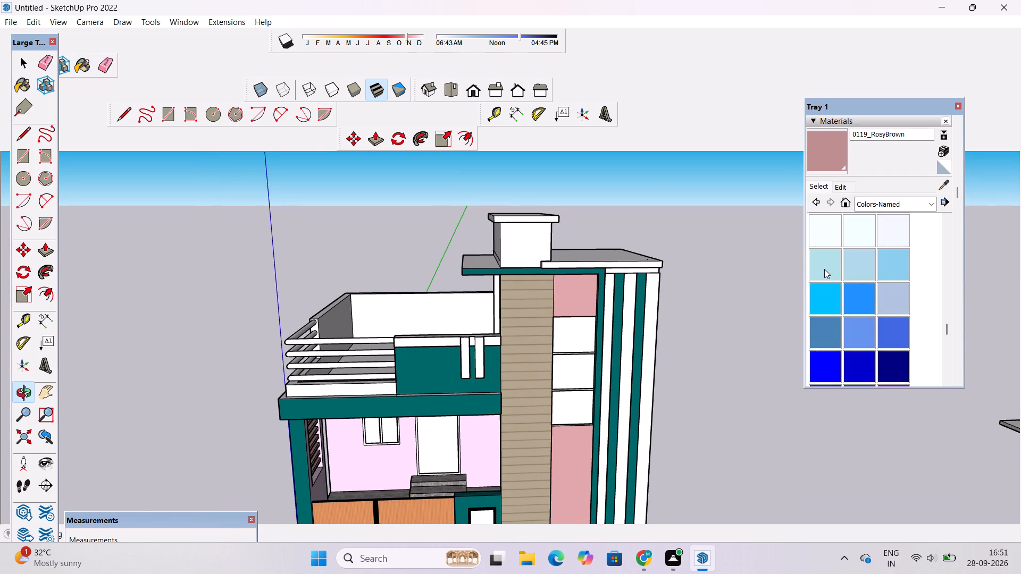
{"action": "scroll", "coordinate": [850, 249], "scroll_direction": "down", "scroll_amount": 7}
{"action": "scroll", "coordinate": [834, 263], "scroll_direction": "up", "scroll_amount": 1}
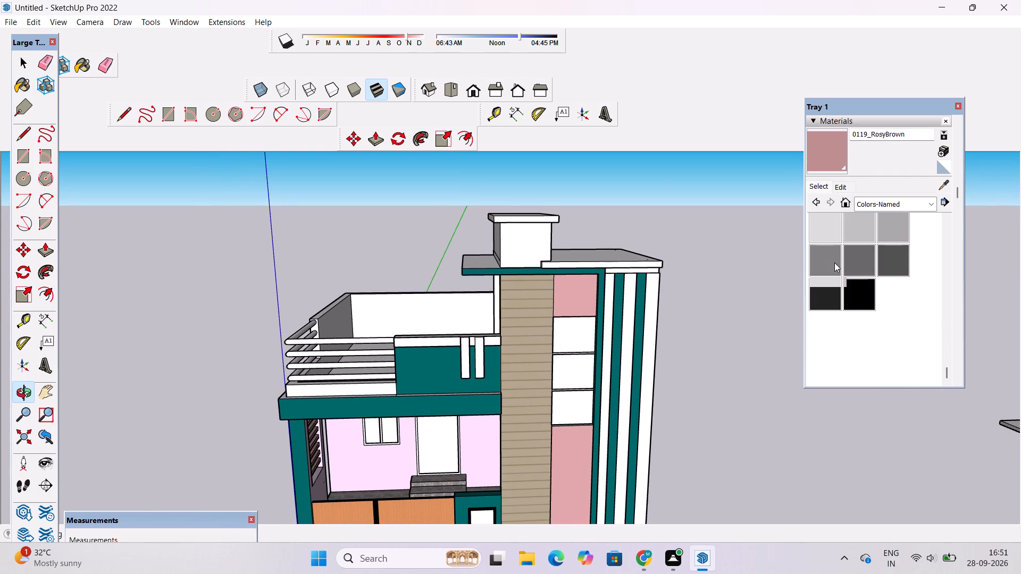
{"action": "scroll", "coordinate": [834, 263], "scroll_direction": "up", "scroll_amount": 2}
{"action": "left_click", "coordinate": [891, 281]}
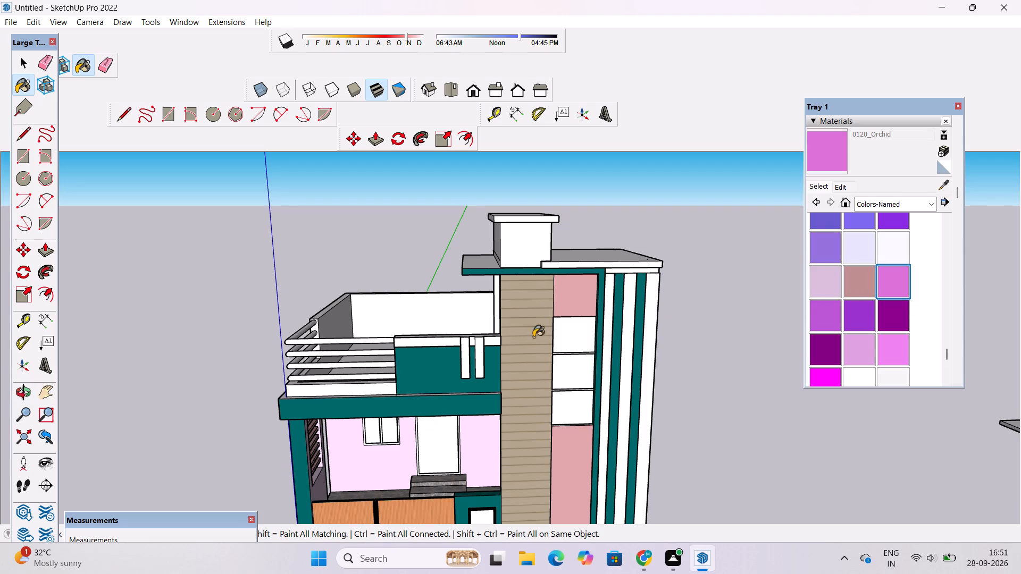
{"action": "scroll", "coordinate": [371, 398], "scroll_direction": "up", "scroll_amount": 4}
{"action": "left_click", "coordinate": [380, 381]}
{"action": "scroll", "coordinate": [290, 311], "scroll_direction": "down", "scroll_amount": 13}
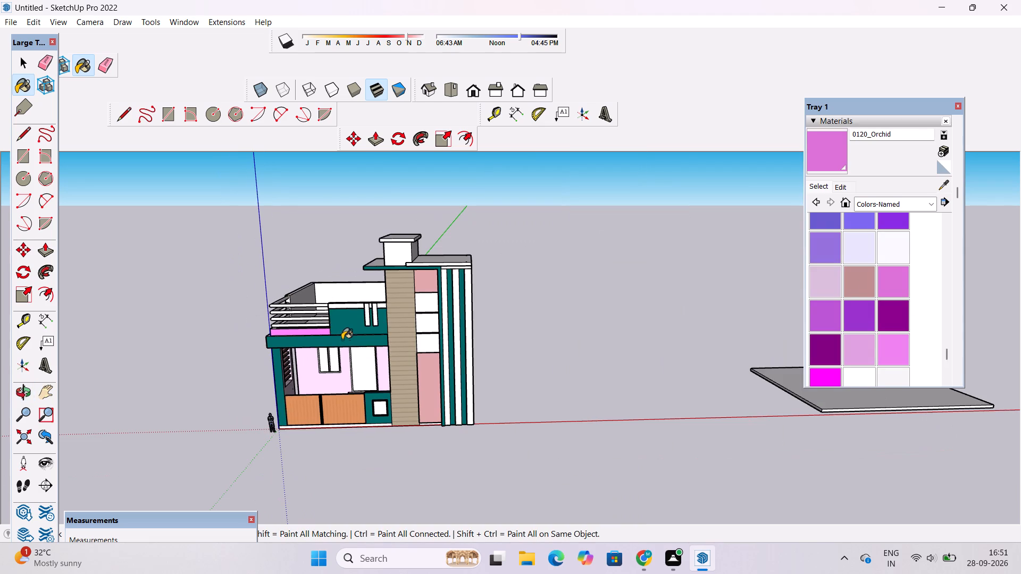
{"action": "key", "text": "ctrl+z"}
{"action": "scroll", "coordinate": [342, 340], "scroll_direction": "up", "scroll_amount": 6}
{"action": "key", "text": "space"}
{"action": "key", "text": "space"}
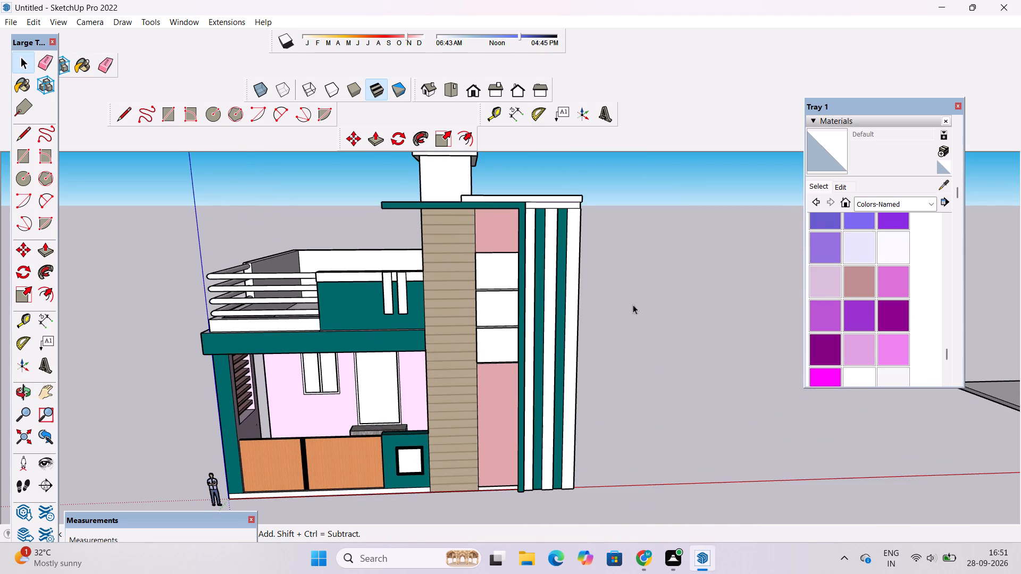
Paint the side reveals of the upper two white strip panels and the divider beneath them with 0137_Black.
{"action": "scroll", "coordinate": [834, 306], "scroll_direction": "down", "scroll_amount": 16}
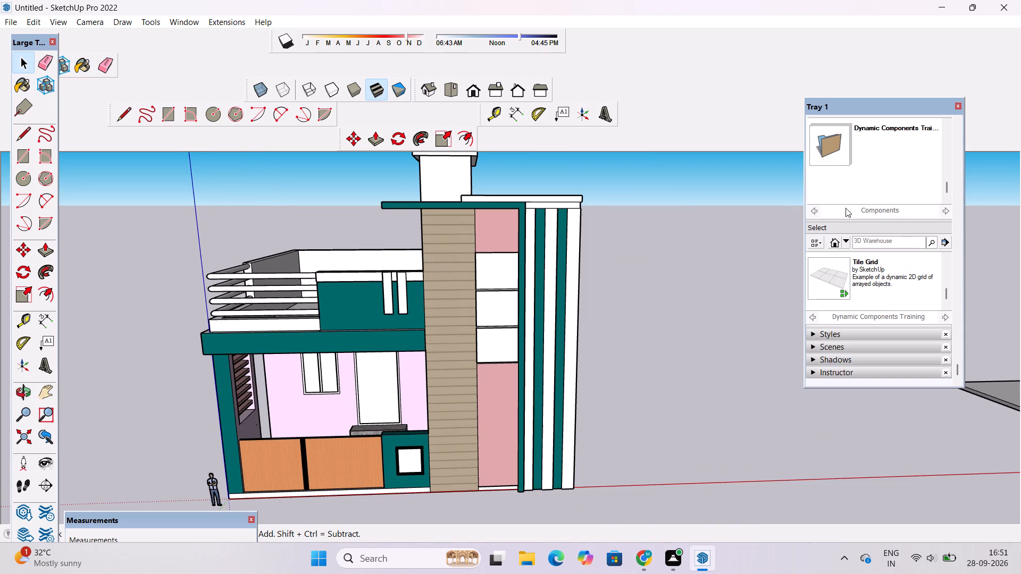
{"action": "scroll", "coordinate": [846, 194], "scroll_direction": "down", "scroll_amount": 6}
{"action": "scroll", "coordinate": [838, 203], "scroll_direction": "up", "scroll_amount": 6}
{"action": "left_click", "coordinate": [850, 176]}
{"action": "scroll", "coordinate": [496, 282], "scroll_direction": "up", "scroll_amount": 4}
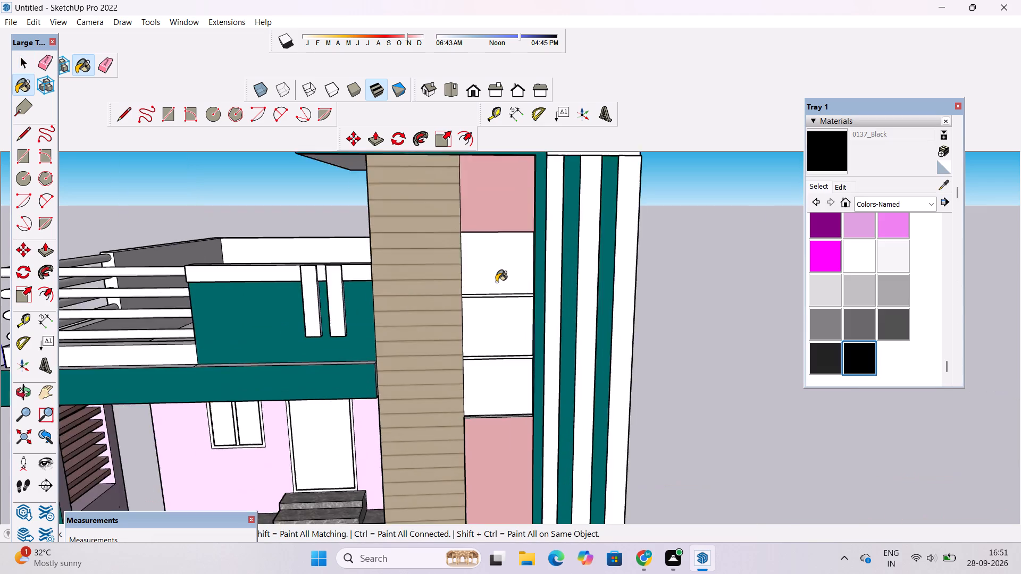
{"action": "scroll", "coordinate": [496, 282], "scroll_direction": "up", "scroll_amount": 20}
{"action": "scroll", "coordinate": [496, 282], "scroll_direction": "up", "scroll_amount": 1}
{"action": "scroll", "coordinate": [194, 324], "scroll_direction": "up", "scroll_amount": 7}
{"action": "left_click", "coordinate": [201, 315]}
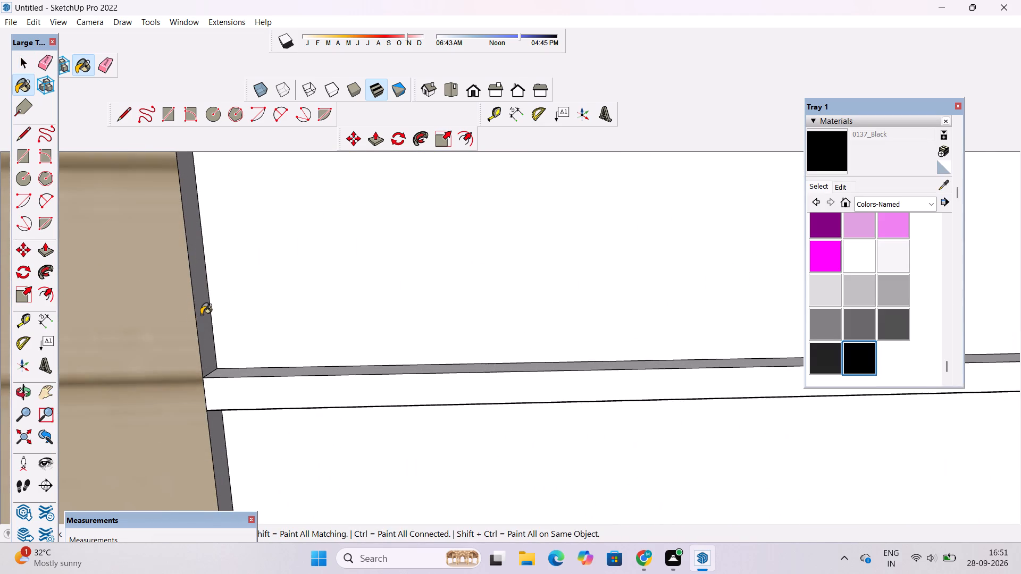
{"action": "scroll", "coordinate": [225, 275], "scroll_direction": "down", "scroll_amount": 7}
{"action": "left_click", "coordinate": [225, 387]}
{"action": "scroll", "coordinate": [259, 323], "scroll_direction": "down", "scroll_amount": 4}
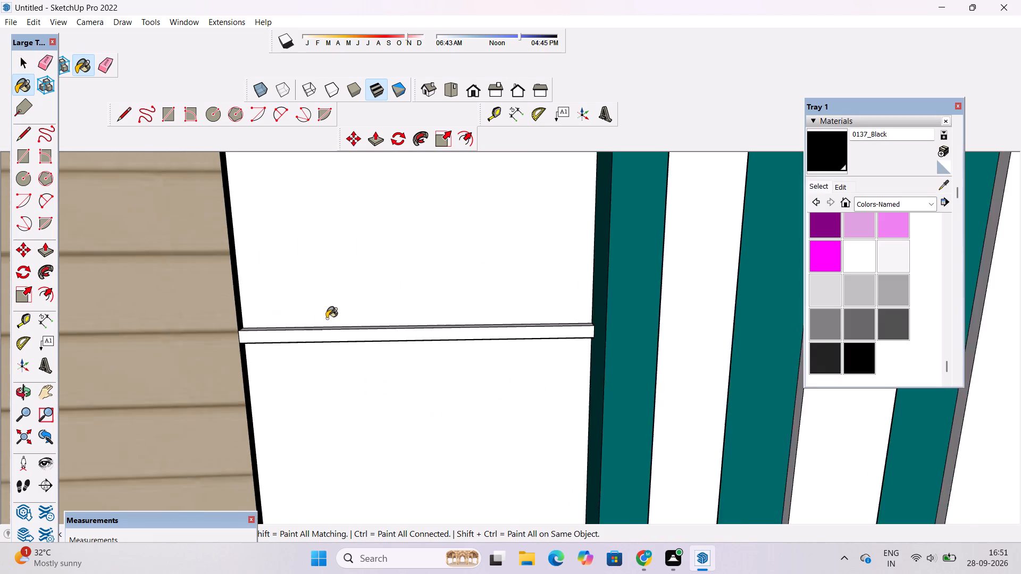
{"action": "scroll", "coordinate": [327, 318], "scroll_direction": "down", "scroll_amount": 5}
{"action": "scroll", "coordinate": [448, 273], "scroll_direction": "up", "scroll_amount": 16}
{"action": "scroll", "coordinate": [638, 258], "scroll_direction": "down", "scroll_amount": 15}
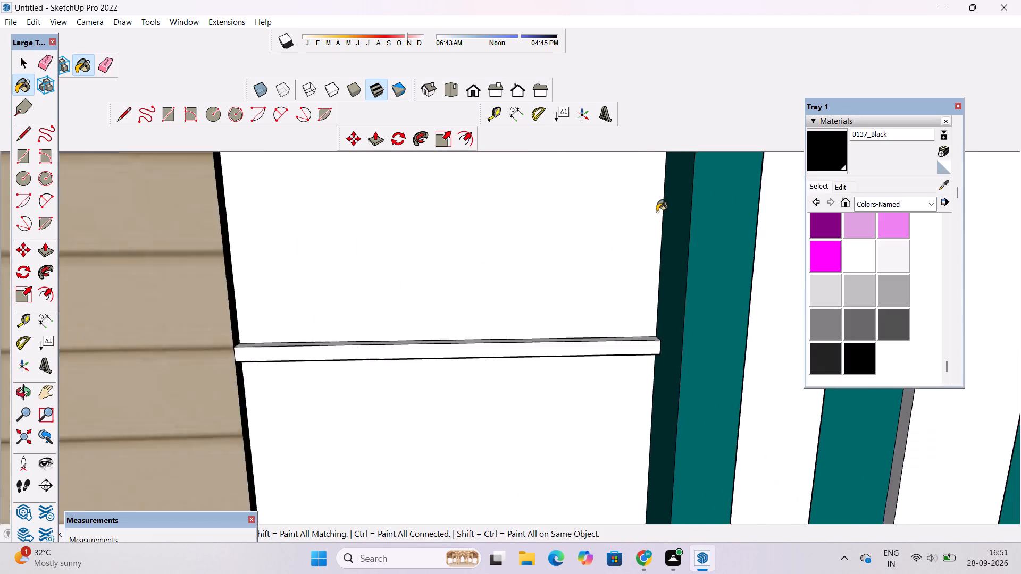
{"action": "scroll", "coordinate": [657, 212], "scroll_direction": "down", "scroll_amount": 8}
{"action": "scroll", "coordinate": [524, 421], "scroll_direction": "up", "scroll_amount": 17}
{"action": "left_click", "coordinate": [548, 429]}
{"action": "left_click", "coordinate": [560, 459]}
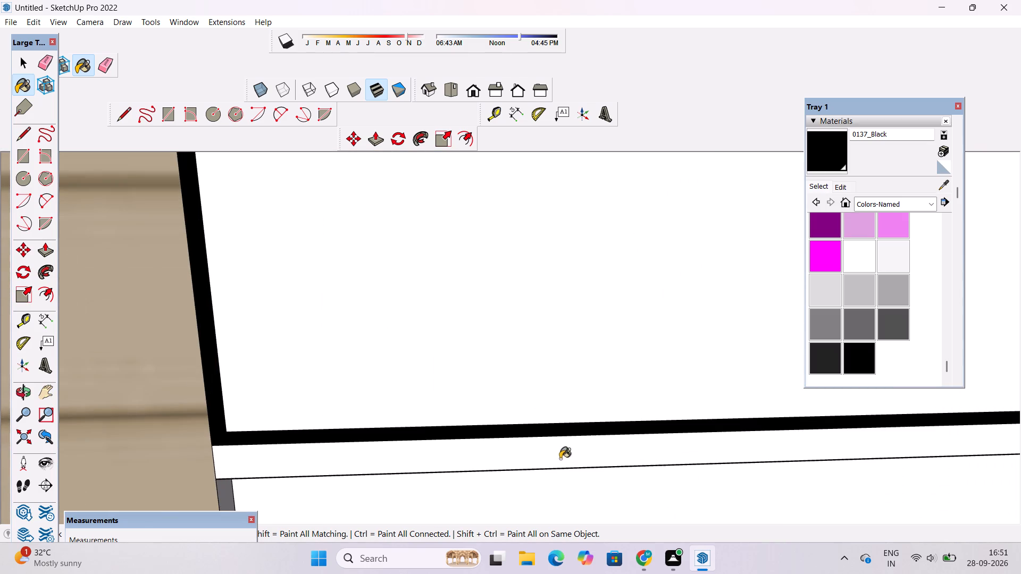
Paint the lowest white panel's side reveal and the ledge faces above the bottom RosyBrown panel with 0137_Black.
{"action": "scroll", "coordinate": [465, 356], "scroll_direction": "down", "scroll_amount": 7}
{"action": "scroll", "coordinate": [459, 347], "scroll_direction": "up", "scroll_amount": 1}
{"action": "scroll", "coordinate": [458, 342], "scroll_direction": "down", "scroll_amount": 10}
{"action": "scroll", "coordinate": [499, 462], "scroll_direction": "up", "scroll_amount": 18}
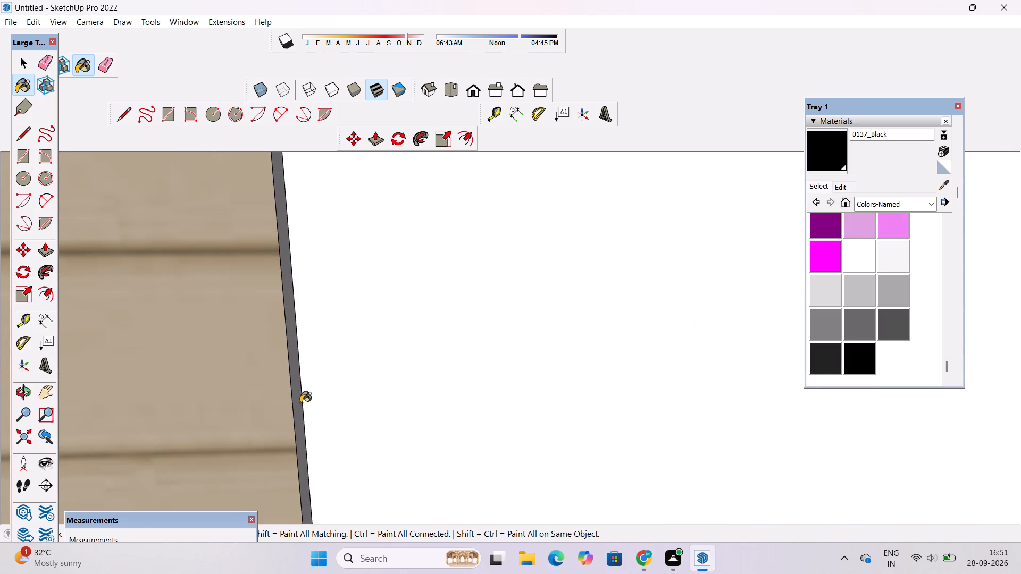
{"action": "left_click", "coordinate": [300, 403]}
{"action": "scroll", "coordinate": [439, 237], "scroll_direction": "down", "scroll_amount": 18}
{"action": "scroll", "coordinate": [493, 334], "scroll_direction": "up", "scroll_amount": 13}
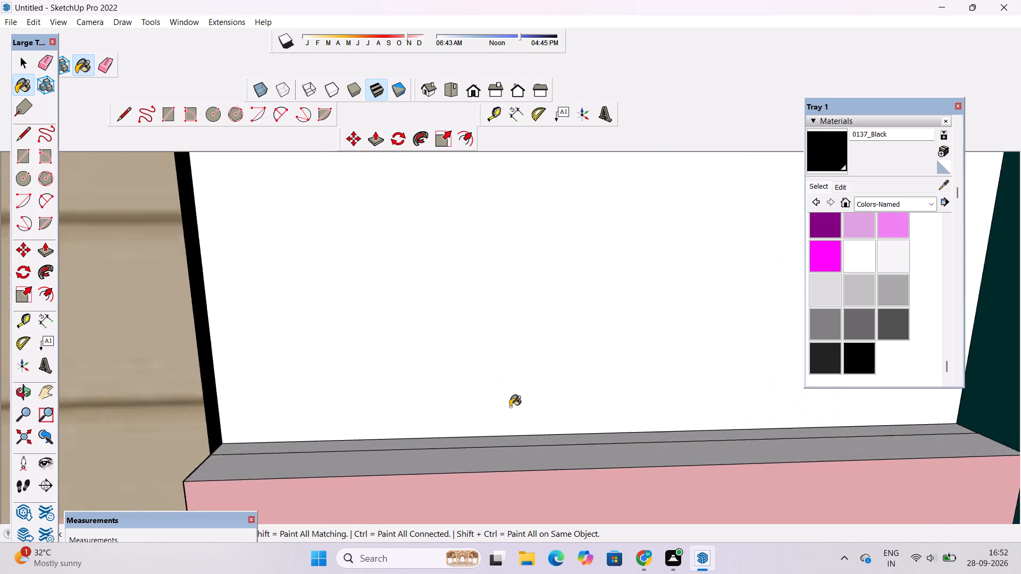
{"action": "scroll", "coordinate": [510, 407], "scroll_direction": "up", "scroll_amount": 2}
{"action": "left_click", "coordinate": [516, 480]}
{"action": "left_click", "coordinate": [520, 452]}
{"action": "scroll", "coordinate": [505, 456], "scroll_direction": "down", "scroll_amount": 20}
{"action": "scroll", "coordinate": [505, 456], "scroll_direction": "down", "scroll_amount": 4}
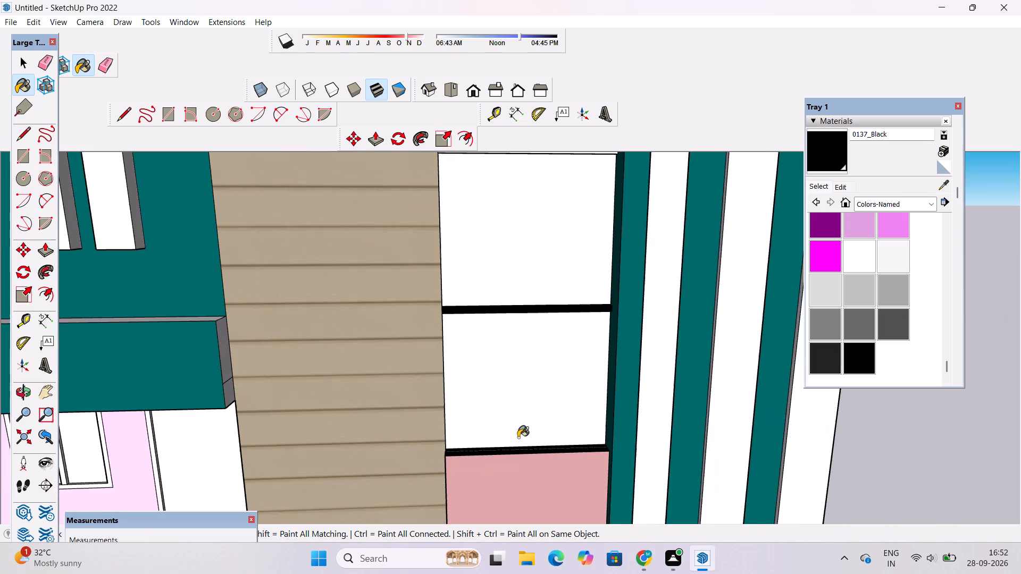
Paint the top and front faces of the upper divider between the white strip panels with 0137_Black.
{"action": "scroll", "coordinate": [518, 437], "scroll_direction": "down", "scroll_amount": 1}
{"action": "scroll", "coordinate": [535, 154], "scroll_direction": "up", "scroll_amount": 20}
{"action": "scroll", "coordinate": [535, 154], "scroll_direction": "up", "scroll_amount": 4}
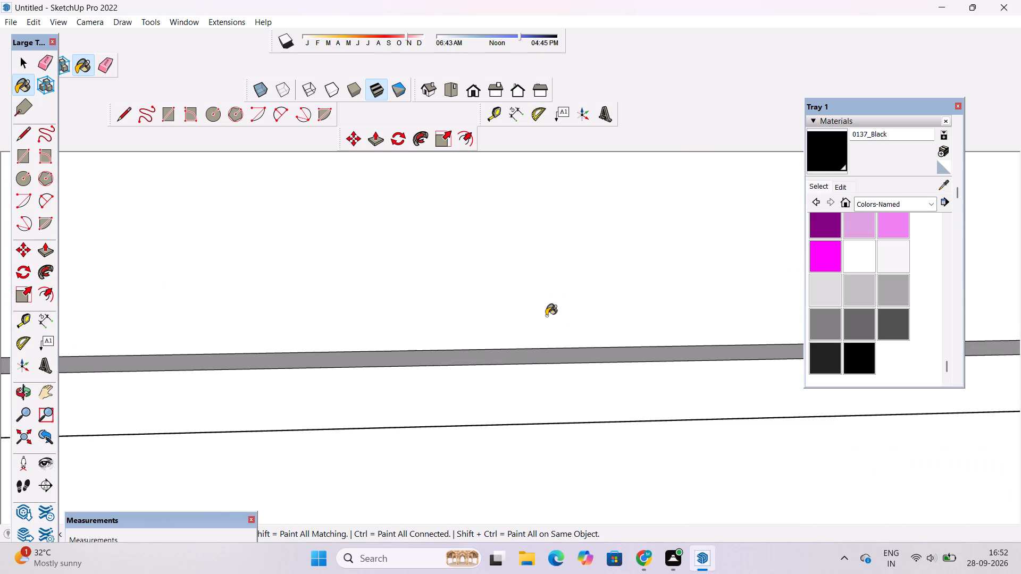
{"action": "left_click", "coordinate": [548, 352]}
{"action": "left_click", "coordinate": [508, 370]}
{"action": "scroll", "coordinate": [502, 343], "scroll_direction": "down", "scroll_amount": 12}
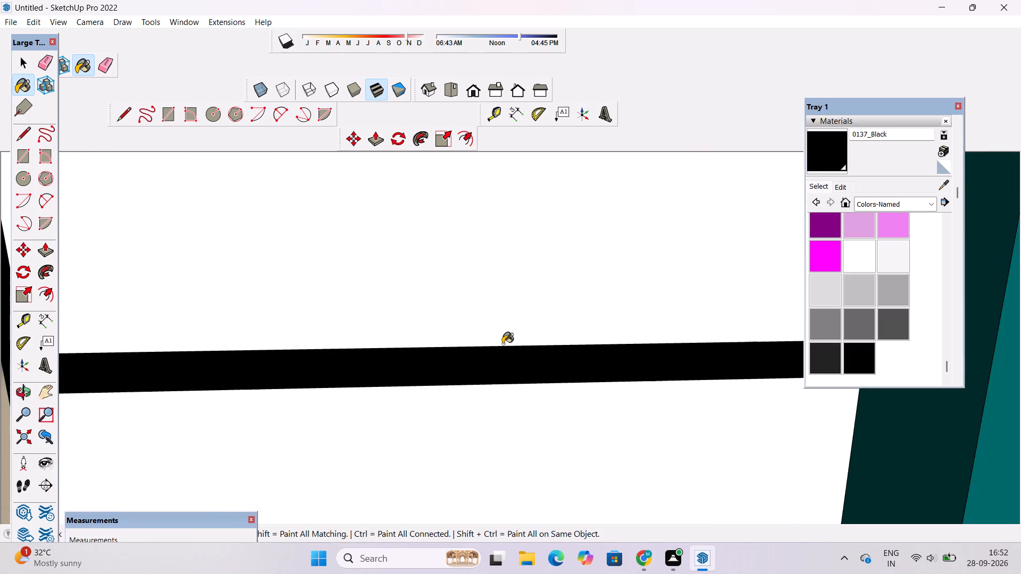
Paint the undersides of the top RosyBrown panel and the two dividers below it with 0137_Black, working from beneath.
{"action": "scroll", "coordinate": [503, 344], "scroll_direction": "down", "scroll_amount": 6}
{"action": "key", "text": "o"}
{"action": "left_click_drag", "start_coordinate": [524, 400], "coordinate": [526, 148]}
{"action": "left_click_drag", "start_coordinate": [818, 153], "coordinate": [817, 158]}
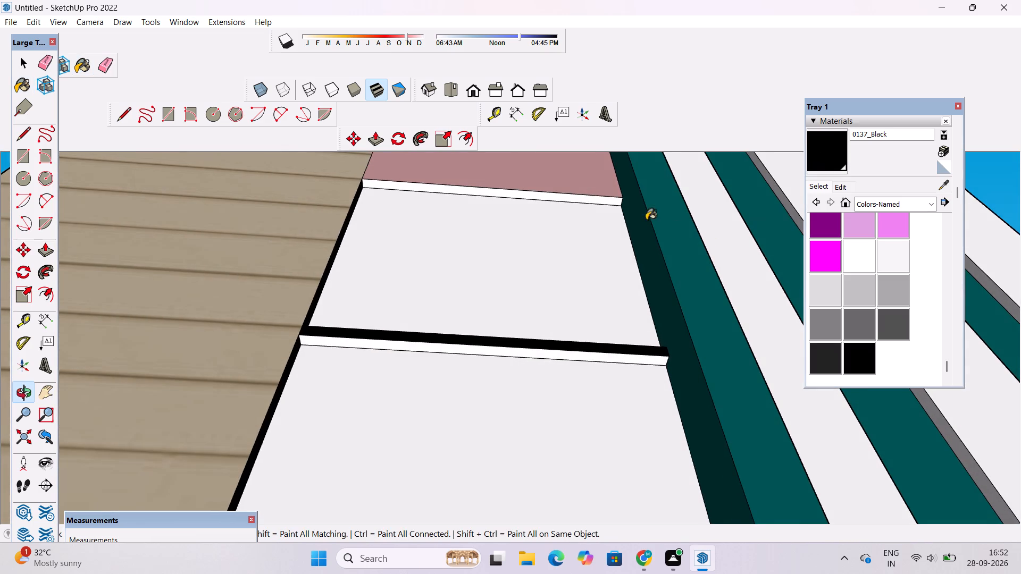
{"action": "scroll", "coordinate": [615, 199], "scroll_direction": "up", "scroll_amount": 5}
{"action": "left_click", "coordinate": [610, 200]}
{"action": "scroll", "coordinate": [590, 196], "scroll_direction": "down", "scroll_amount": 10}
{"action": "scroll", "coordinate": [589, 309], "scroll_direction": "up", "scroll_amount": 4}
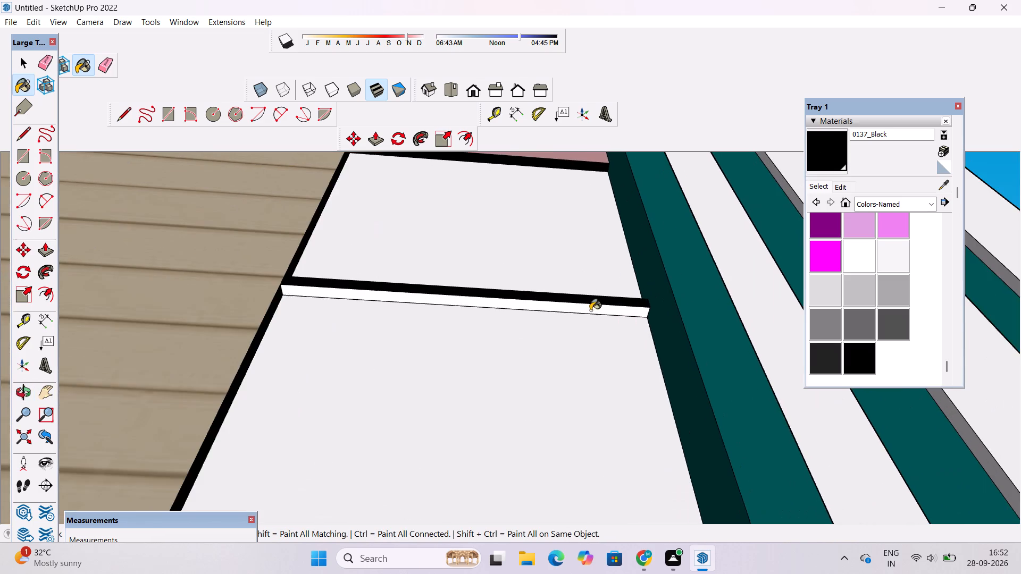
{"action": "left_click", "coordinate": [590, 310]}
{"action": "scroll", "coordinate": [532, 214], "scroll_direction": "down", "scroll_amount": 7}
{"action": "scroll", "coordinate": [560, 364], "scroll_direction": "up", "scroll_amount": 5}
{"action": "left_click", "coordinate": [561, 394]}
{"action": "scroll", "coordinate": [445, 211], "scroll_direction": "down", "scroll_amount": 7}
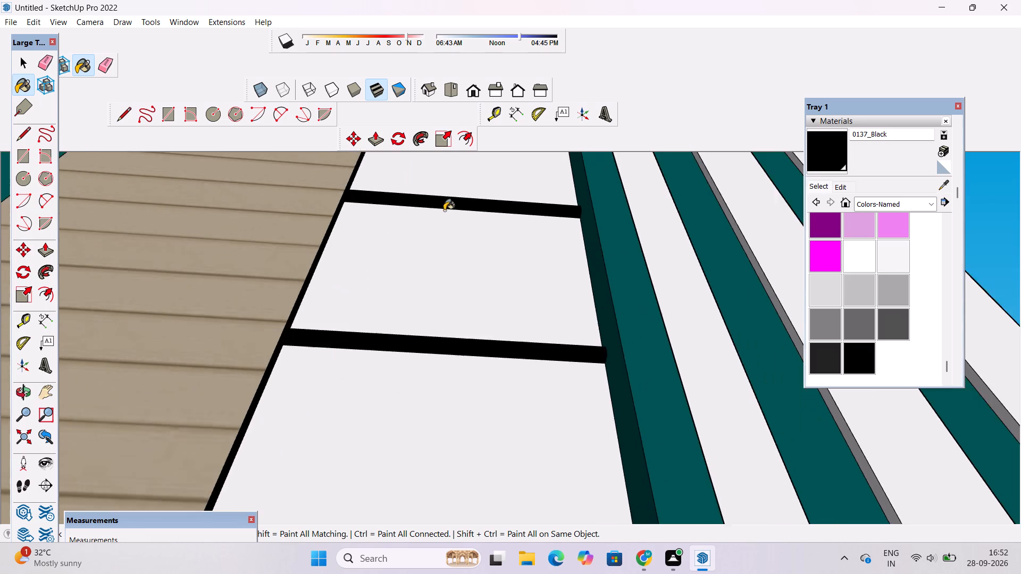
Examine the black-edged strip panels and the whole front elevation from below and from the front.
{"action": "scroll", "coordinate": [444, 210], "scroll_direction": "down", "scroll_amount": 5}
{"action": "key", "text": "o"}
{"action": "left_click_drag", "start_coordinate": [481, 239], "coordinate": [481, 328]}
{"action": "scroll", "coordinate": [471, 305], "scroll_direction": "down", "scroll_amount": 7}
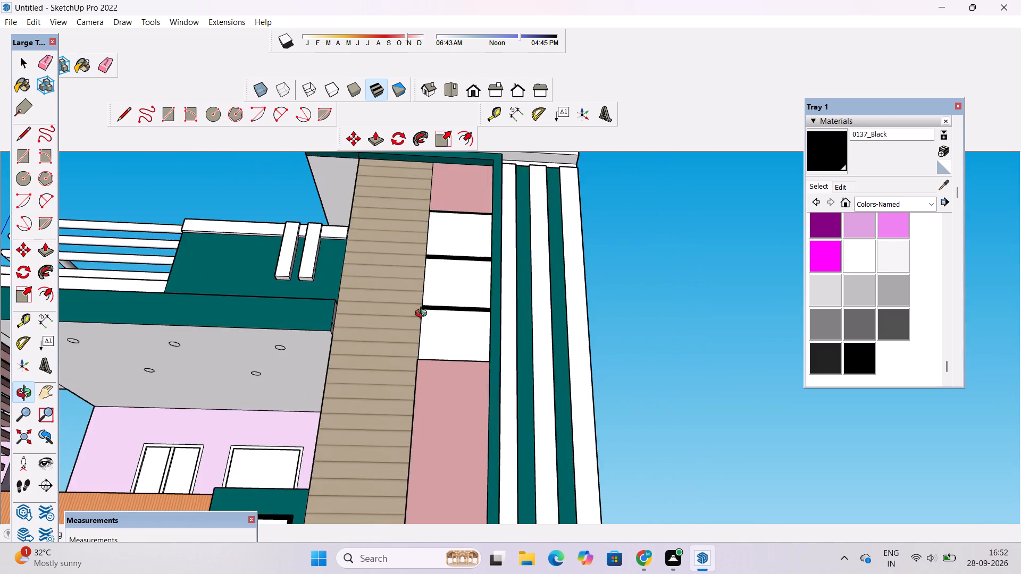
{"action": "left_click_drag", "start_coordinate": [423, 315], "coordinate": [571, 246], "text": "shift"}
{"action": "scroll", "coordinate": [571, 249], "scroll_direction": "down", "scroll_amount": 7}
{"action": "left_click_drag", "start_coordinate": [562, 269], "coordinate": [562, 379]}
{"action": "scroll", "coordinate": [523, 301], "scroll_direction": "down", "scroll_amount": 4}
{"action": "left_click_drag", "start_coordinate": [514, 284], "coordinate": [453, 325], "text": "shift"}
{"action": "left_click_drag", "start_coordinate": [453, 325], "coordinate": [450, 383]}
{"action": "scroll", "coordinate": [433, 279], "scroll_direction": "up", "scroll_amount": 4}
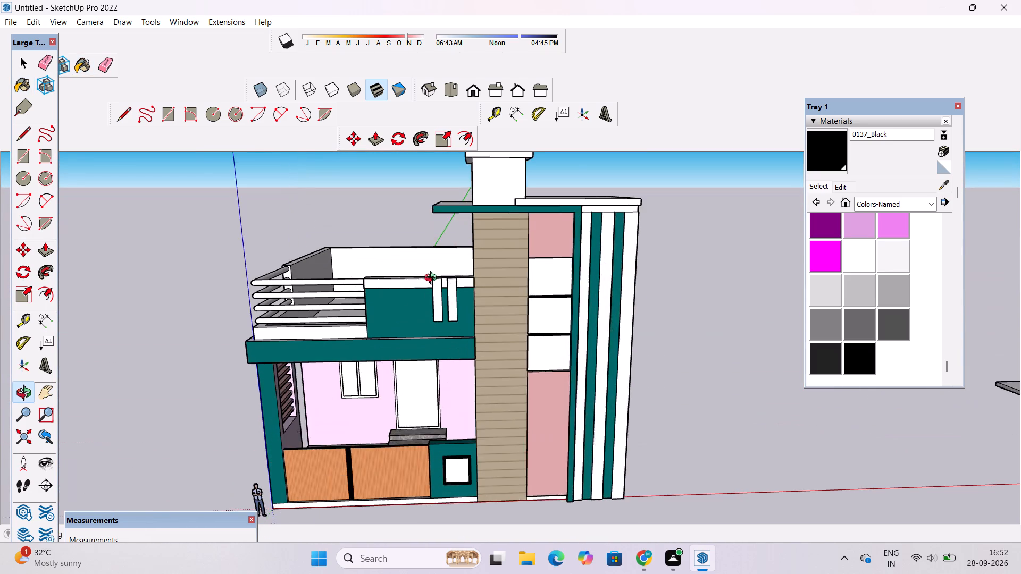
{"action": "left_click_drag", "start_coordinate": [456, 278], "coordinate": [420, 276], "text": "shift"}
Paint the three white panels of the vertical strip with Translucent Glass Gray from the Glass and Mirrors collection.
{"action": "left_click", "coordinate": [898, 203]}
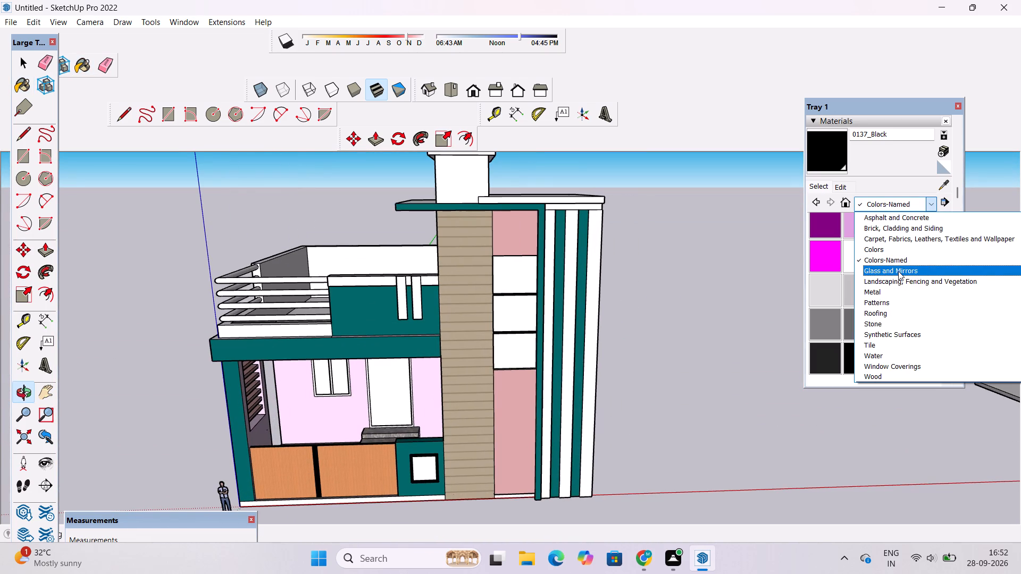
{"action": "left_click", "coordinate": [898, 271]}
{"action": "left_click", "coordinate": [924, 260]}
{"action": "scroll", "coordinate": [566, 295], "scroll_direction": "up", "scroll_amount": 2}
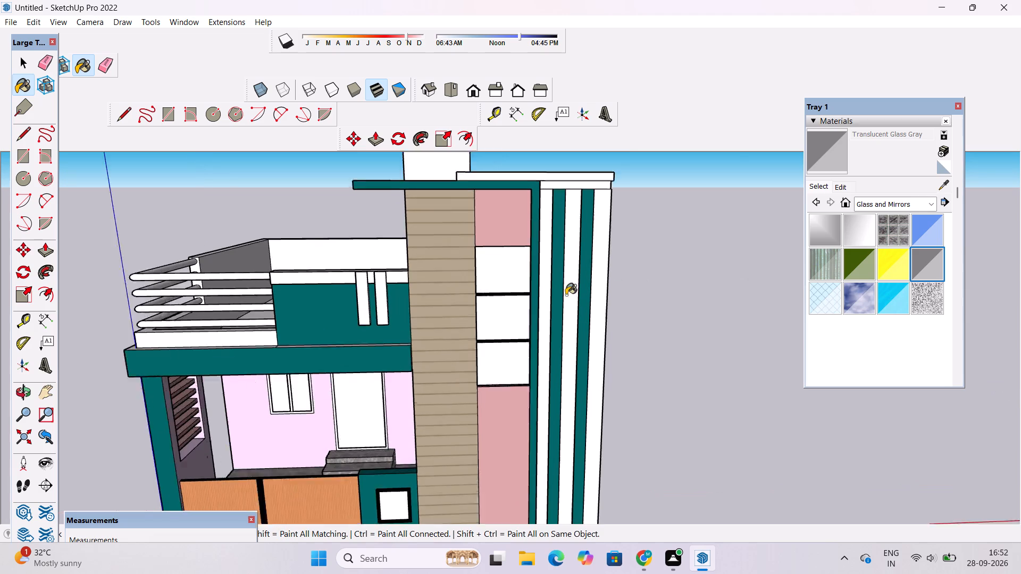
{"action": "scroll", "coordinate": [566, 295], "scroll_direction": "up", "scroll_amount": 3}
{"action": "left_click", "coordinate": [495, 261]}
{"action": "left_click", "coordinate": [495, 341]}
{"action": "left_click_drag", "start_coordinate": [497, 401], "coordinate": [498, 393]}
{"action": "scroll", "coordinate": [525, 232], "scroll_direction": "down", "scroll_amount": 11}
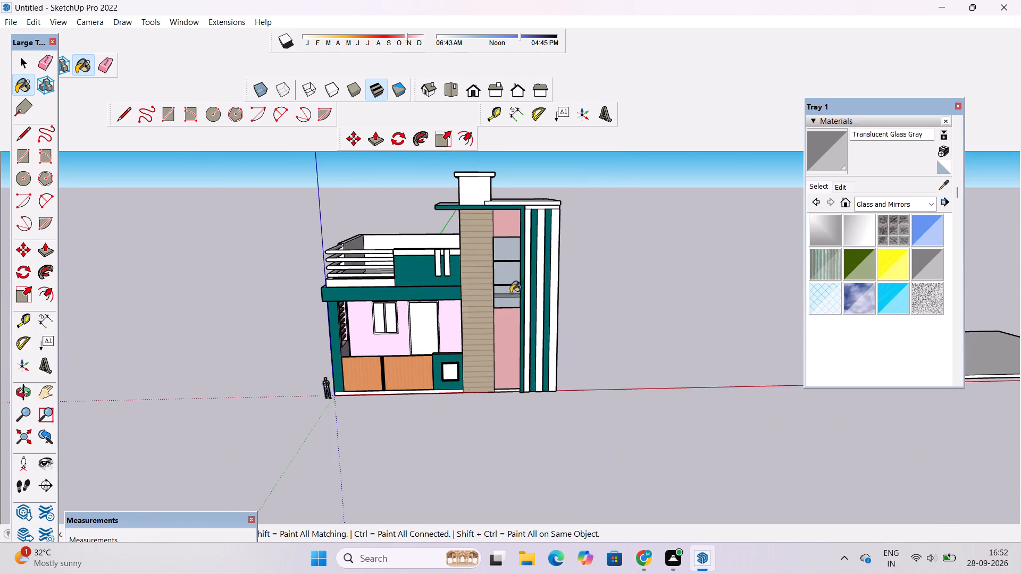
Paint both panes of the porch window with Translucent Glass Gray, leaving its frame unpainted.
{"action": "scroll", "coordinate": [363, 328], "scroll_direction": "up", "scroll_amount": 12}
{"action": "left_click_drag", "start_coordinate": [401, 302], "coordinate": [413, 291]}
{"action": "left_click", "coordinate": [448, 276]}
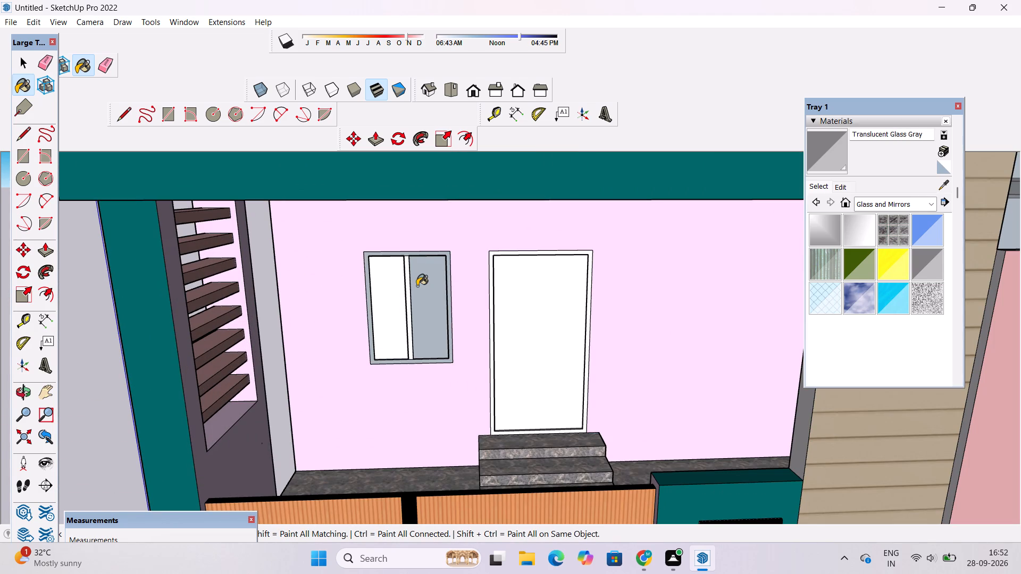
{"action": "key", "text": "ctrl+z"}
{"action": "left_click", "coordinate": [421, 287]}
{"action": "left_click", "coordinate": [384, 287]}
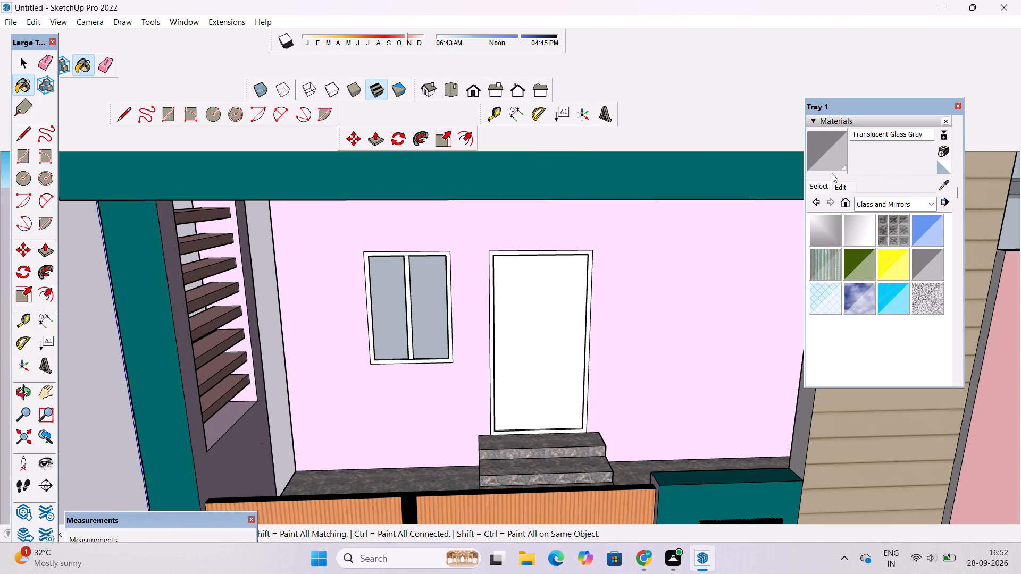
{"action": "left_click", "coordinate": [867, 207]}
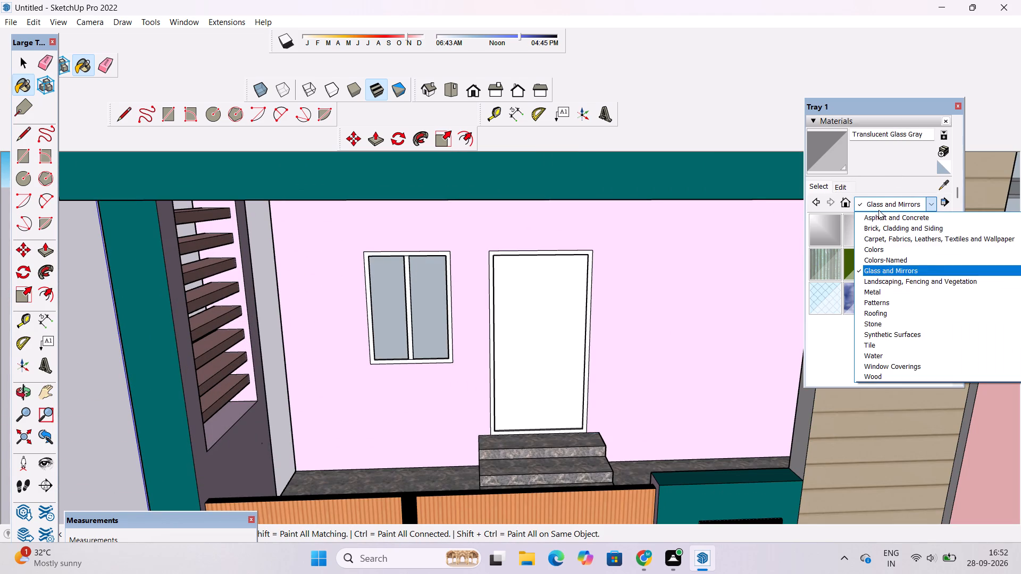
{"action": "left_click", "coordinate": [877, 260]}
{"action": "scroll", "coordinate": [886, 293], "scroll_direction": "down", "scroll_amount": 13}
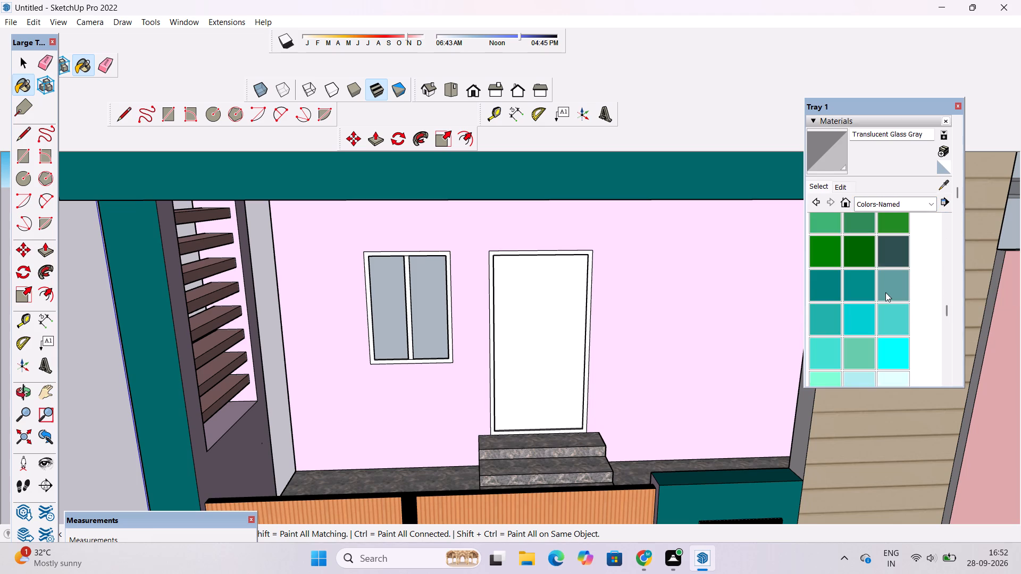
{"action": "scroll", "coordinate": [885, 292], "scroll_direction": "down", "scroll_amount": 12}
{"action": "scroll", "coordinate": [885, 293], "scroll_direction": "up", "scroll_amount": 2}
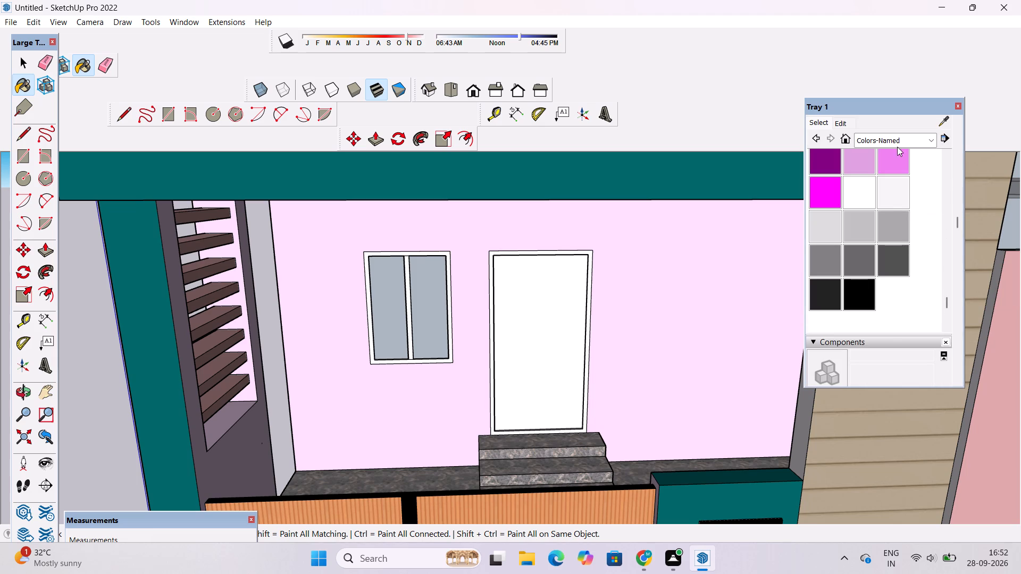
Paint the porch door leaf and its frame with Wood Cherry Original from the Wood collection.
{"action": "left_click", "coordinate": [899, 140]}
{"action": "left_click", "coordinate": [880, 310]}
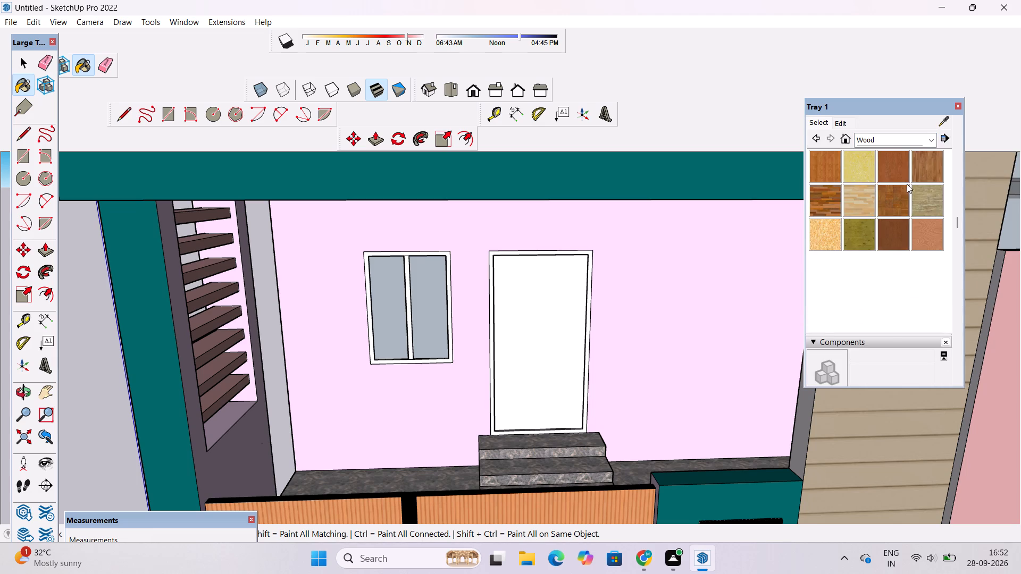
{"action": "left_click", "coordinate": [900, 170]}
{"action": "left_click", "coordinate": [531, 290]}
{"action": "scroll", "coordinate": [538, 264], "scroll_direction": "up", "scroll_amount": 4}
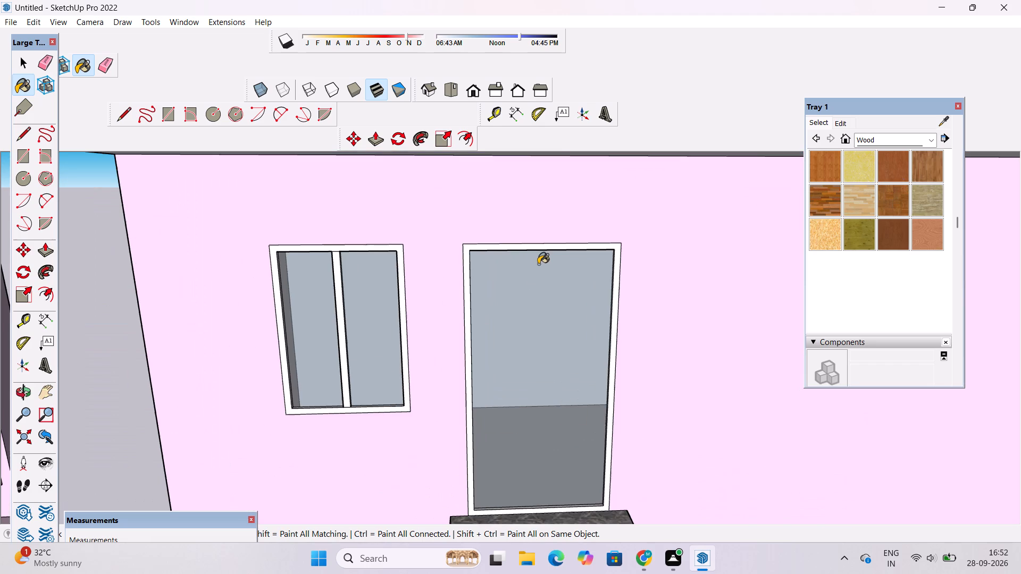
{"action": "scroll", "coordinate": [882, 195], "scroll_direction": "up", "scroll_amount": 1}
{"action": "left_click", "coordinate": [898, 233]}
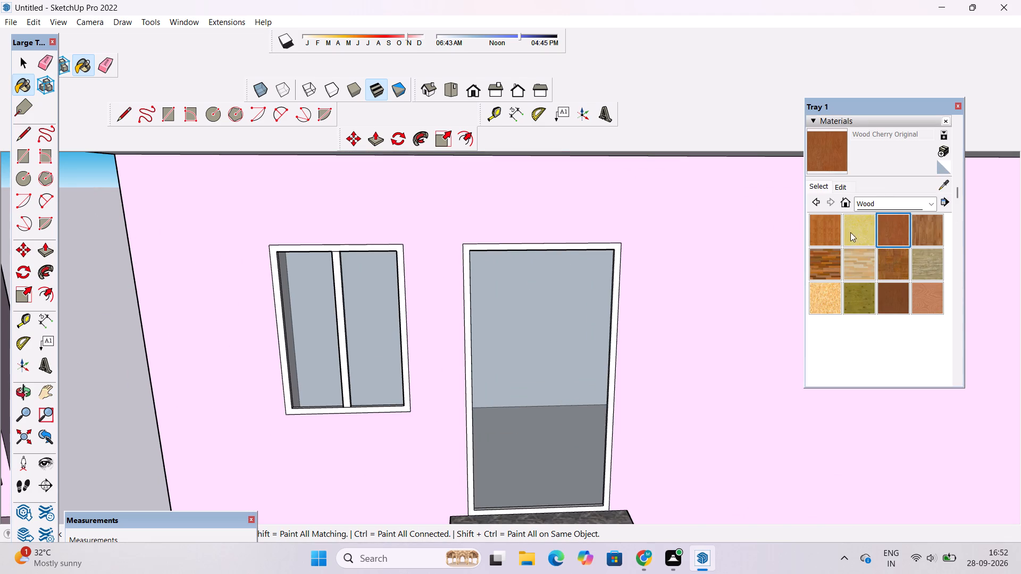
{"action": "left_click", "coordinate": [501, 287]}
{"action": "scroll", "coordinate": [486, 267], "scroll_direction": "down", "scroll_amount": 7}
{"action": "scroll", "coordinate": [524, 255], "scroll_direction": "up", "scroll_amount": 11}
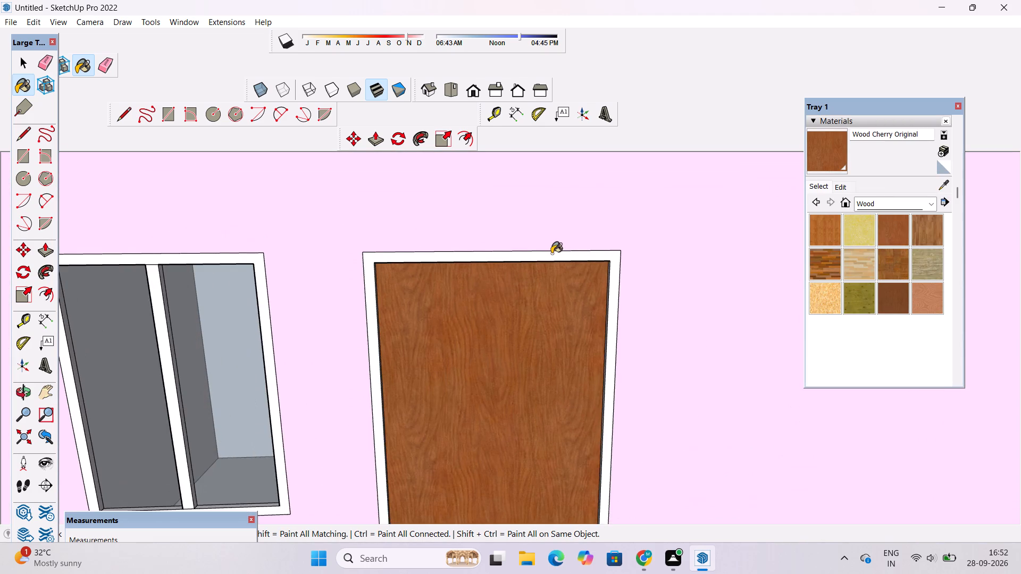
{"action": "left_click", "coordinate": [551, 254]}
Paint the porch window's outer frame and centre mullion with Wood Cherry Original.
{"action": "scroll", "coordinate": [578, 265], "scroll_direction": "down", "scroll_amount": 17}
{"action": "scroll", "coordinate": [490, 258], "scroll_direction": "up", "scroll_amount": 13}
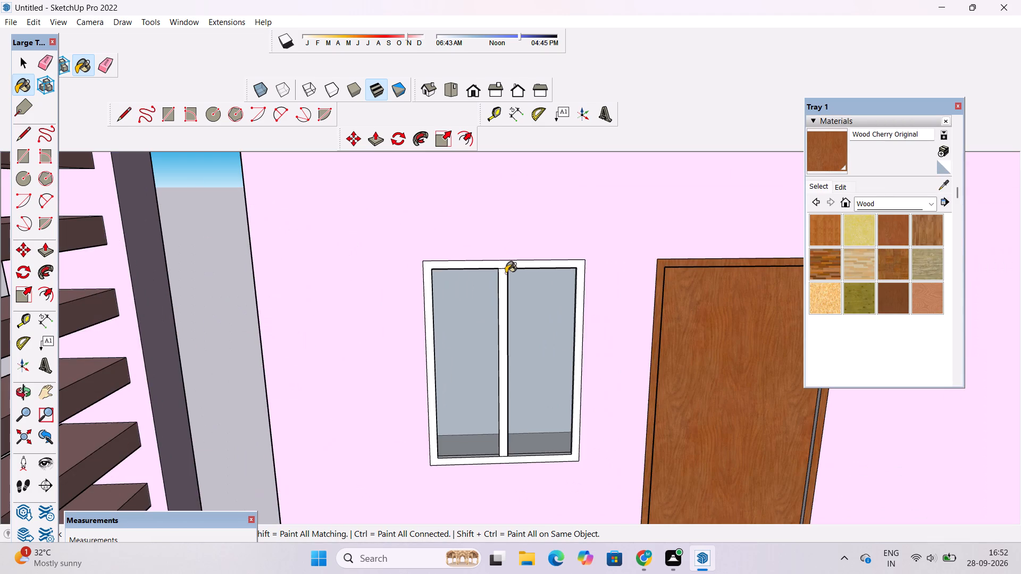
{"action": "left_click", "coordinate": [506, 266]}
{"action": "left_click", "coordinate": [505, 272]}
{"action": "scroll", "coordinate": [478, 260], "scroll_direction": "down", "scroll_amount": 18}
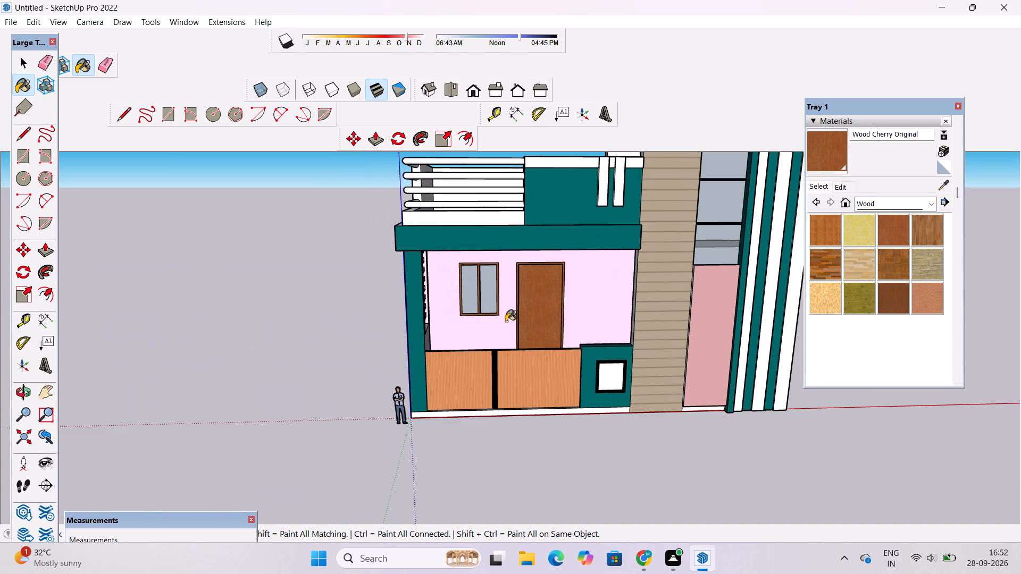
Paint the porch ceiling around the recessed lights with Wood Cherry Original.
{"action": "key", "text": "o"}
{"action": "left_click_drag", "start_coordinate": [551, 369], "coordinate": [522, 223]}
{"action": "left_click_drag", "start_coordinate": [512, 271], "coordinate": [451, 319], "text": "shift"}
{"action": "scroll", "coordinate": [451, 323], "scroll_direction": "up", "scroll_amount": 4}
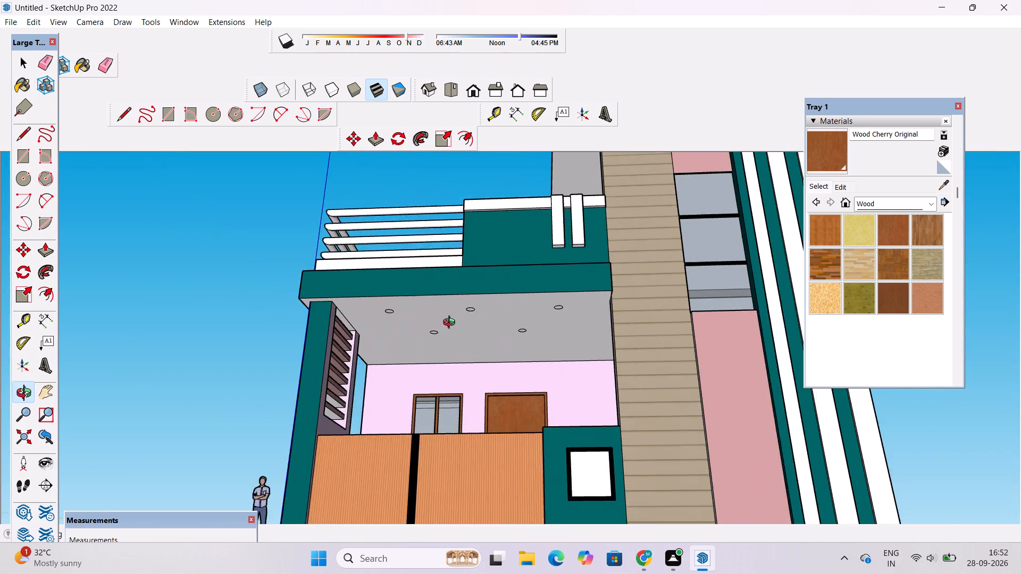
{"action": "left_click_drag", "start_coordinate": [457, 325], "coordinate": [484, 316]}
{"action": "left_click", "coordinate": [823, 158]}
{"action": "left_click", "coordinate": [605, 315]}
{"action": "scroll", "coordinate": [494, 306], "scroll_direction": "down", "scroll_amount": 7}
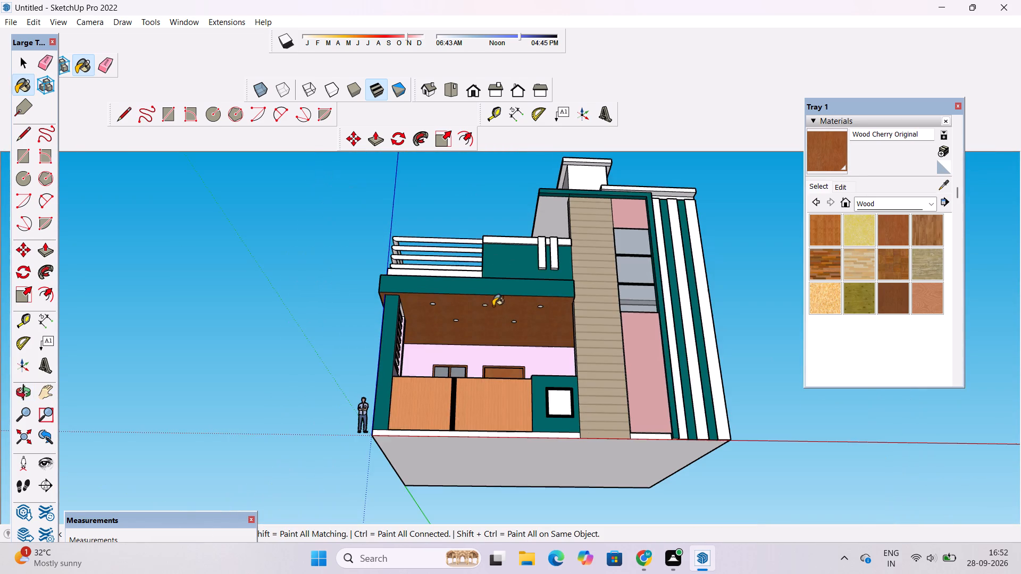
Examine the porch with its wooden door, window and ceiling from above, from the front and from below.
{"action": "scroll", "coordinate": [516, 326], "scroll_direction": "up", "scroll_amount": 4}
{"action": "key", "text": "o"}
{"action": "left_click_drag", "start_coordinate": [419, 315], "coordinate": [498, 496]}
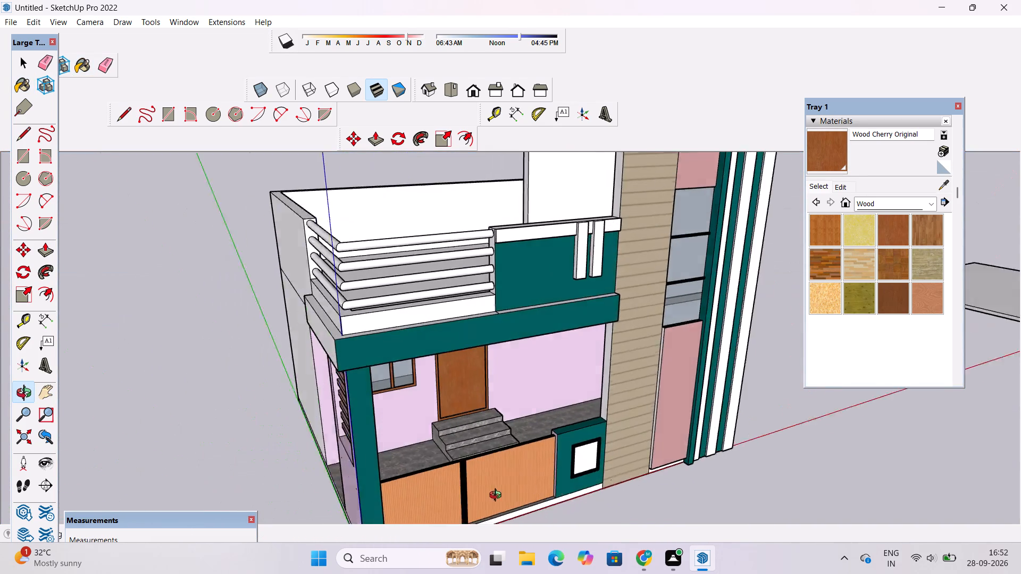
{"action": "left_click_drag", "start_coordinate": [498, 496], "coordinate": [497, 497]}
{"action": "scroll", "coordinate": [630, 401], "scroll_direction": "down", "scroll_amount": 6}
{"action": "left_click_drag", "start_coordinate": [630, 398], "coordinate": [540, 390]}
{"action": "scroll", "coordinate": [513, 396], "scroll_direction": "up", "scroll_amount": 5}
{"action": "left_click_drag", "start_coordinate": [537, 396], "coordinate": [471, 368]}
{"action": "left_click_drag", "start_coordinate": [466, 384], "coordinate": [468, 334]}
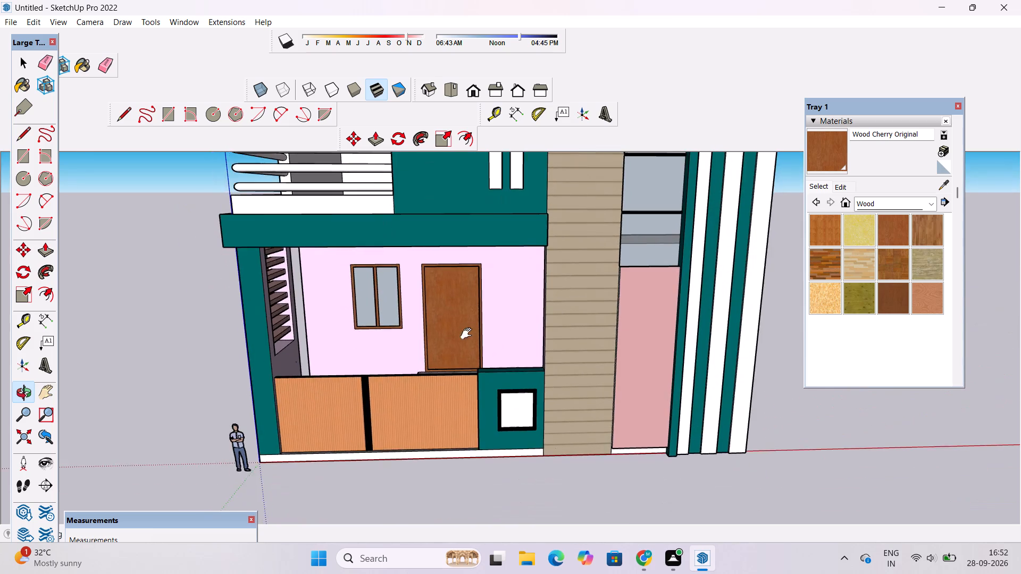
{"action": "left_click_drag", "start_coordinate": [501, 399], "coordinate": [493, 320]}
{"action": "left_click_drag", "start_coordinate": [491, 318], "coordinate": [507, 351], "text": "shift"}
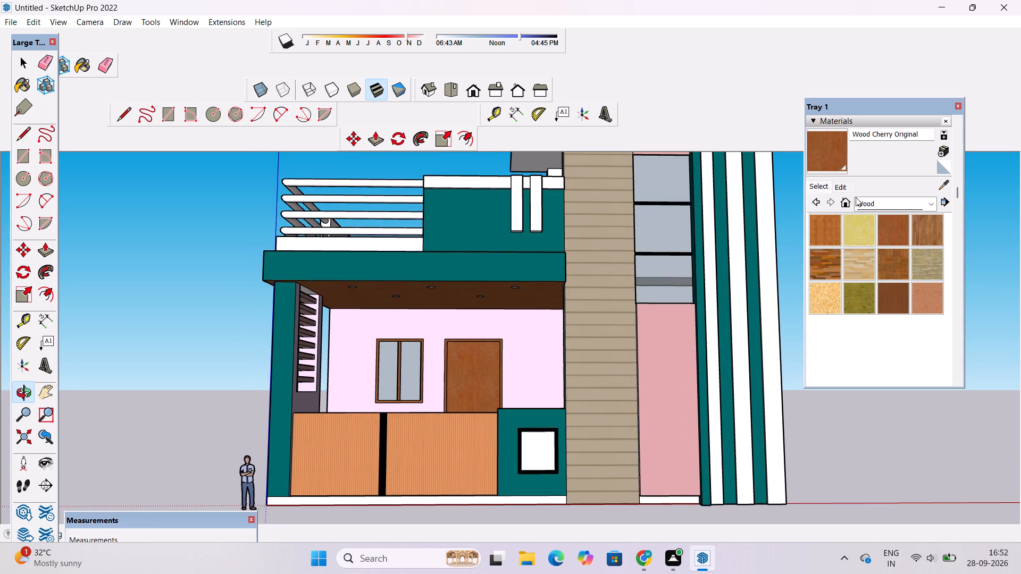
Paint the porch's inner side face next to the clad column with Thistle from the Colors-Named collection.
{"action": "left_click", "coordinate": [860, 200]}
{"action": "left_click", "coordinate": [886, 259]}
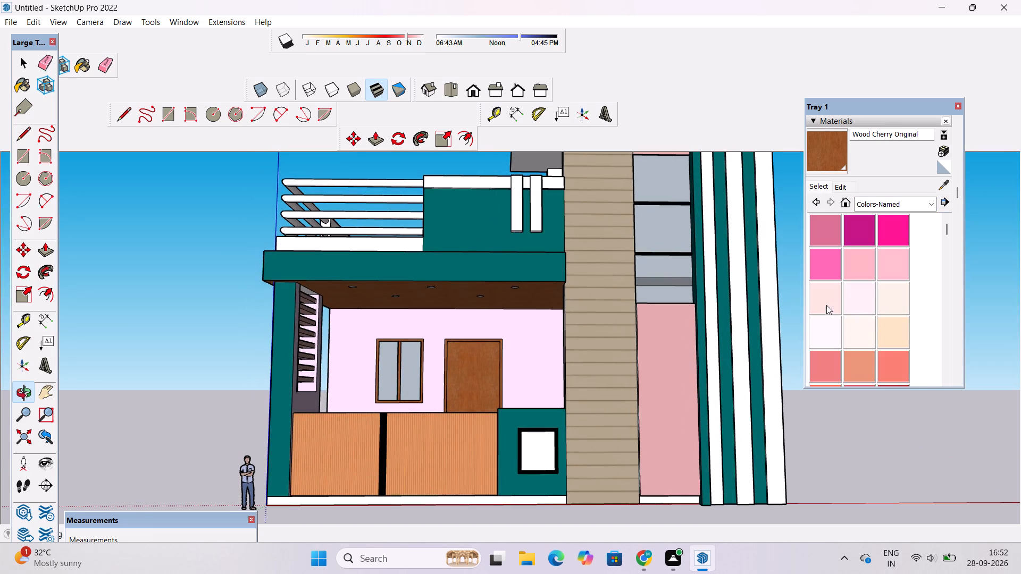
{"action": "scroll", "coordinate": [828, 297], "scroll_direction": "down", "scroll_amount": 18}
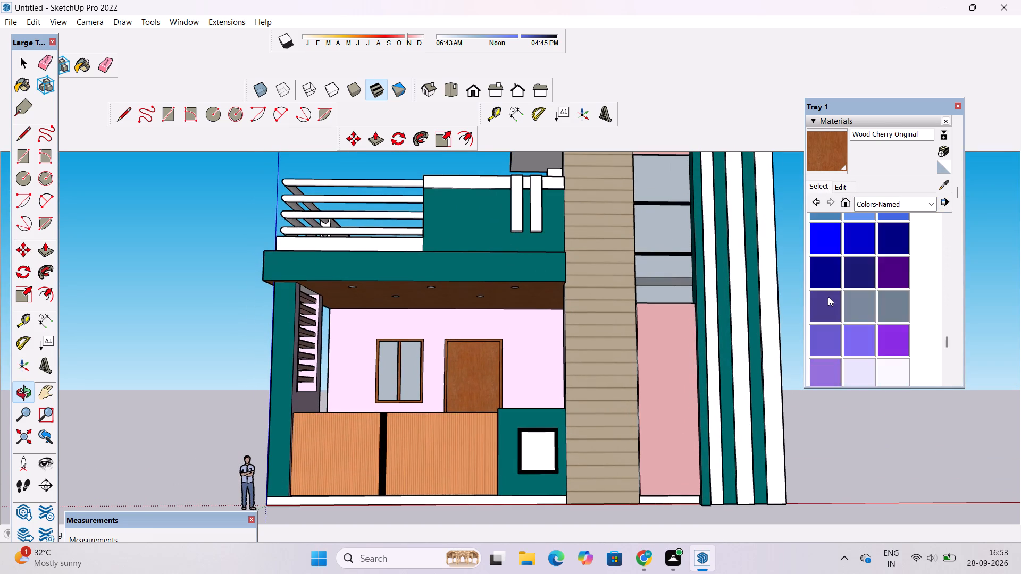
{"action": "scroll", "coordinate": [828, 297], "scroll_direction": "down", "scroll_amount": 6}
{"action": "scroll", "coordinate": [828, 297], "scroll_direction": "up", "scroll_amount": 6}
{"action": "scroll", "coordinate": [829, 296], "scroll_direction": "down", "scroll_amount": 2}
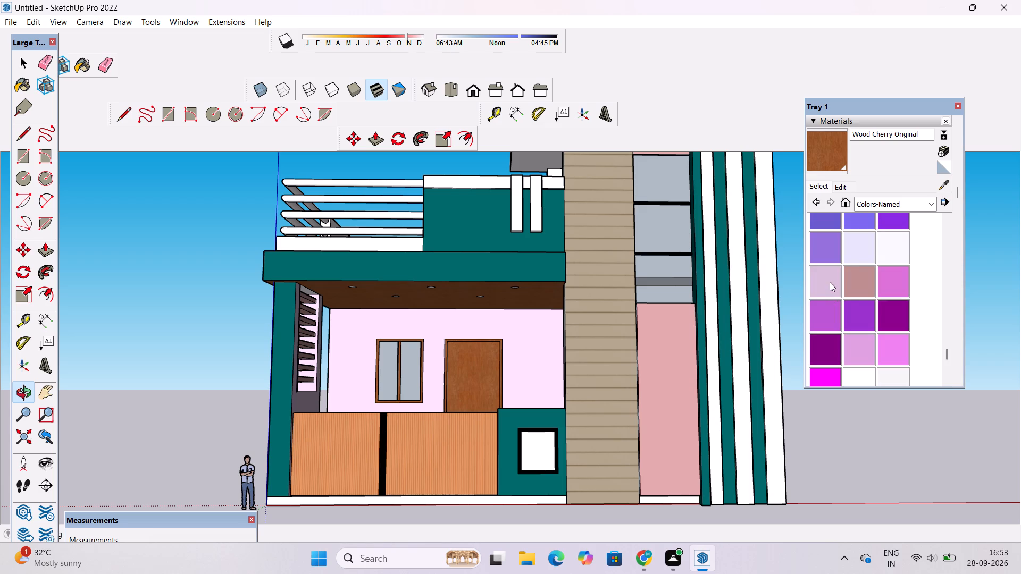
{"action": "left_click", "coordinate": [830, 282]}
{"action": "scroll", "coordinate": [489, 331], "scroll_direction": "up", "scroll_amount": 10}
{"action": "scroll", "coordinate": [550, 282], "scroll_direction": "down", "scroll_amount": 5}
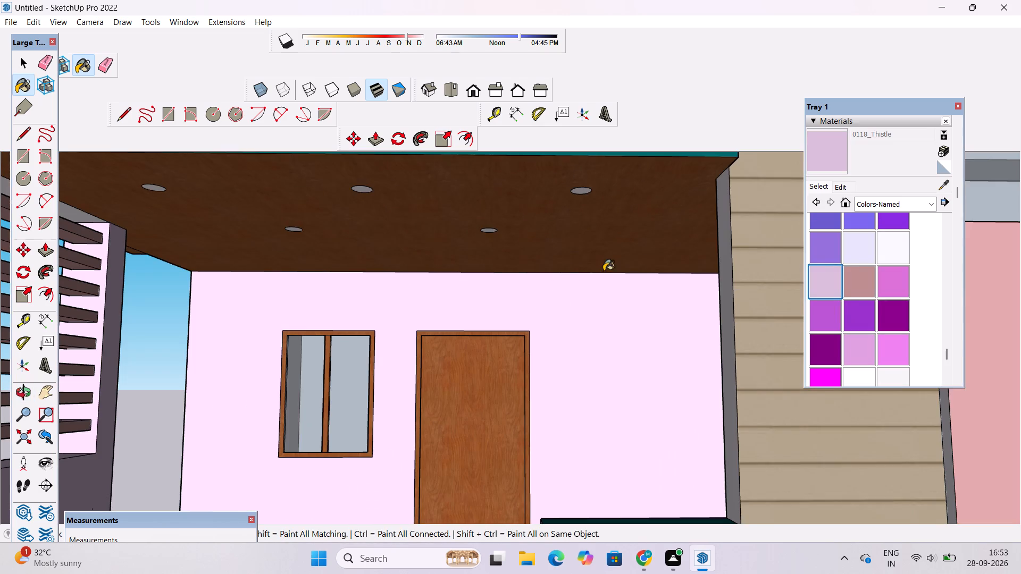
{"action": "scroll", "coordinate": [674, 235], "scroll_direction": "up", "scroll_amount": 1}
{"action": "left_click", "coordinate": [697, 218]}
Examine the coloured front elevation from the porch up to the tower top.
{"action": "key", "text": "o"}
{"action": "scroll", "coordinate": [616, 257], "scroll_direction": "down", "scroll_amount": 8}
{"action": "left_click_drag", "start_coordinate": [616, 262], "coordinate": [603, 342]}
{"action": "left_click_drag", "start_coordinate": [604, 355], "coordinate": [585, 268]}
{"action": "left_click_drag", "start_coordinate": [583, 298], "coordinate": [622, 276]}
{"action": "left_click_drag", "start_coordinate": [629, 269], "coordinate": [543, 342], "text": "shift"}
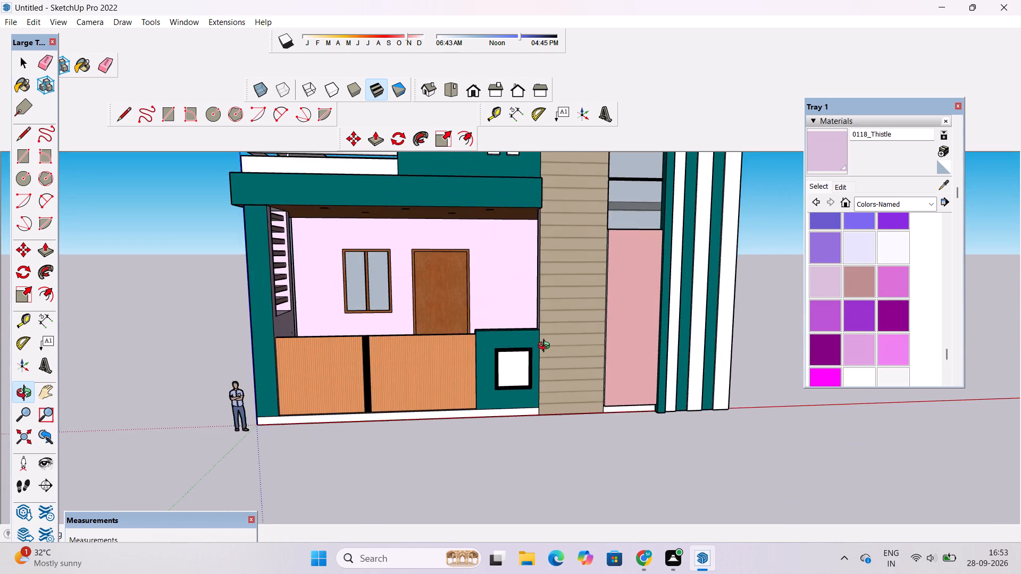
{"action": "scroll", "coordinate": [546, 347], "scroll_direction": "down", "scroll_amount": 4}
{"action": "left_click_drag", "start_coordinate": [651, 297], "coordinate": [638, 356], "text": "shift"}
{"action": "scroll", "coordinate": [618, 342], "scroll_direction": "down", "scroll_amount": 6}
{"action": "scroll", "coordinate": [620, 267], "scroll_direction": "up", "scroll_amount": 6}
{"action": "left_click_drag", "start_coordinate": [657, 273], "coordinate": [603, 274]}
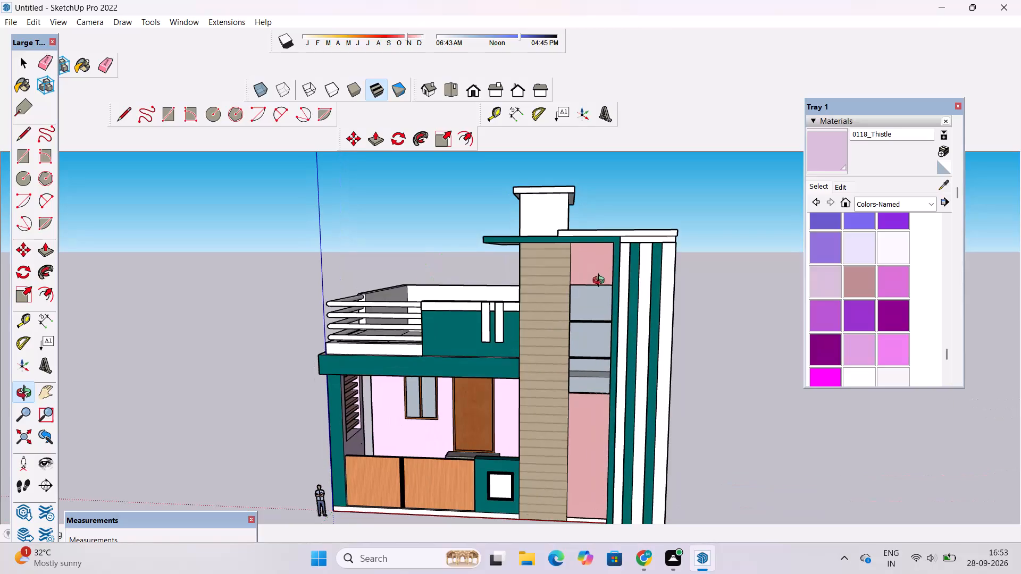
{"action": "left_click_drag", "start_coordinate": [598, 288], "coordinate": [600, 266], "text": "shift"}
{"action": "scroll", "coordinate": [868, 315], "scroll_direction": "down", "scroll_amount": 3}
{"action": "scroll", "coordinate": [868, 315], "scroll_direction": "up", "scroll_amount": 3}
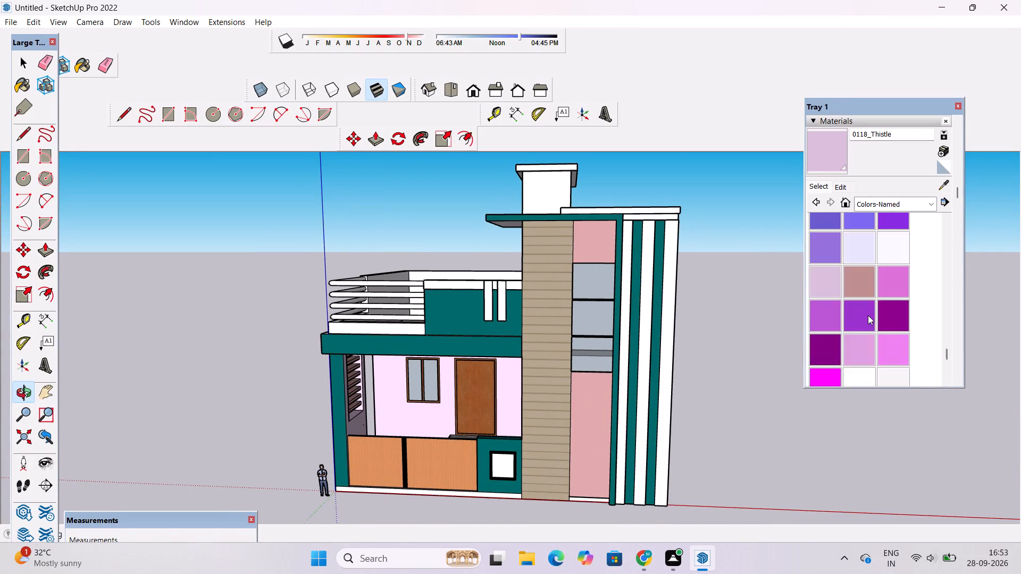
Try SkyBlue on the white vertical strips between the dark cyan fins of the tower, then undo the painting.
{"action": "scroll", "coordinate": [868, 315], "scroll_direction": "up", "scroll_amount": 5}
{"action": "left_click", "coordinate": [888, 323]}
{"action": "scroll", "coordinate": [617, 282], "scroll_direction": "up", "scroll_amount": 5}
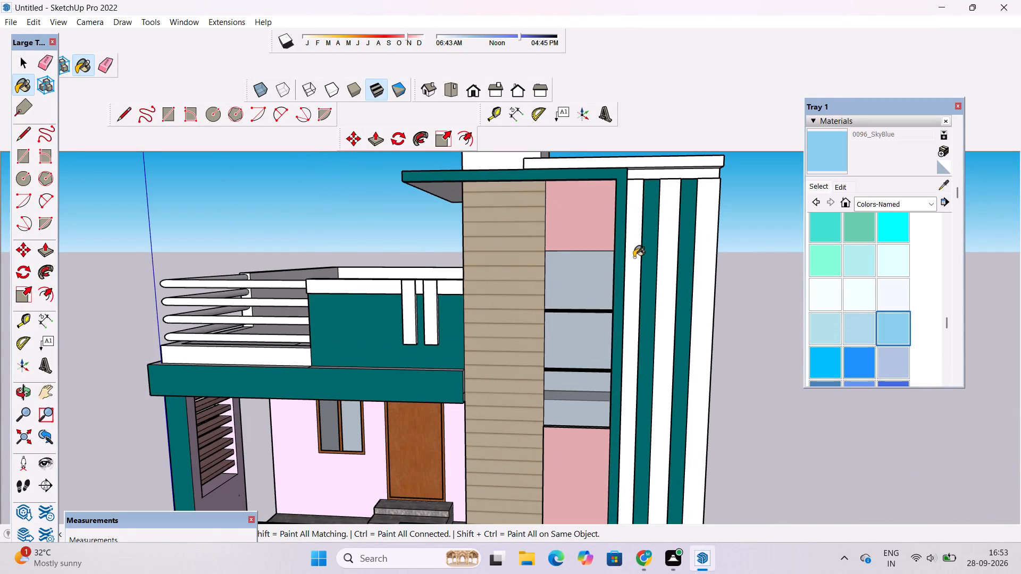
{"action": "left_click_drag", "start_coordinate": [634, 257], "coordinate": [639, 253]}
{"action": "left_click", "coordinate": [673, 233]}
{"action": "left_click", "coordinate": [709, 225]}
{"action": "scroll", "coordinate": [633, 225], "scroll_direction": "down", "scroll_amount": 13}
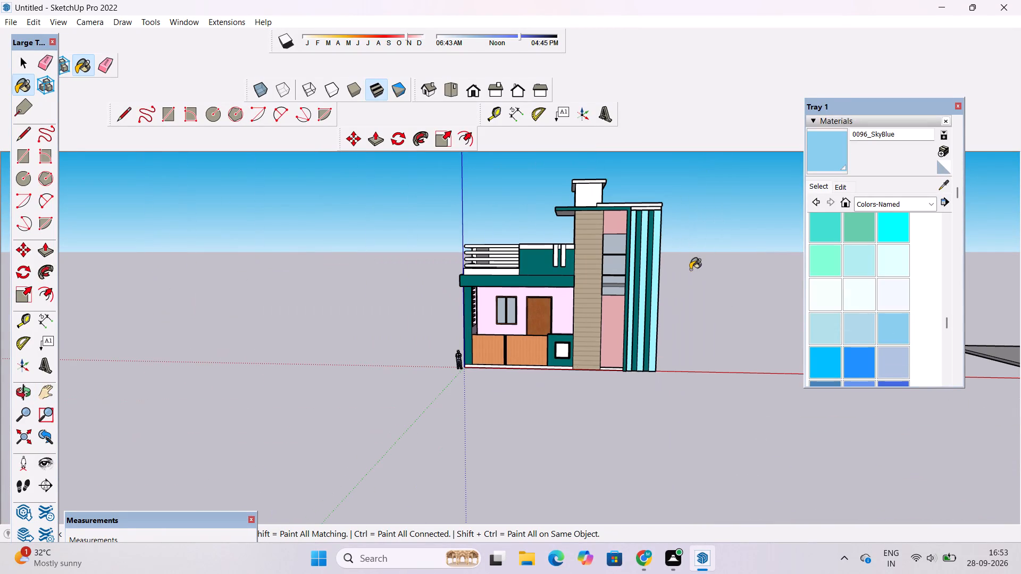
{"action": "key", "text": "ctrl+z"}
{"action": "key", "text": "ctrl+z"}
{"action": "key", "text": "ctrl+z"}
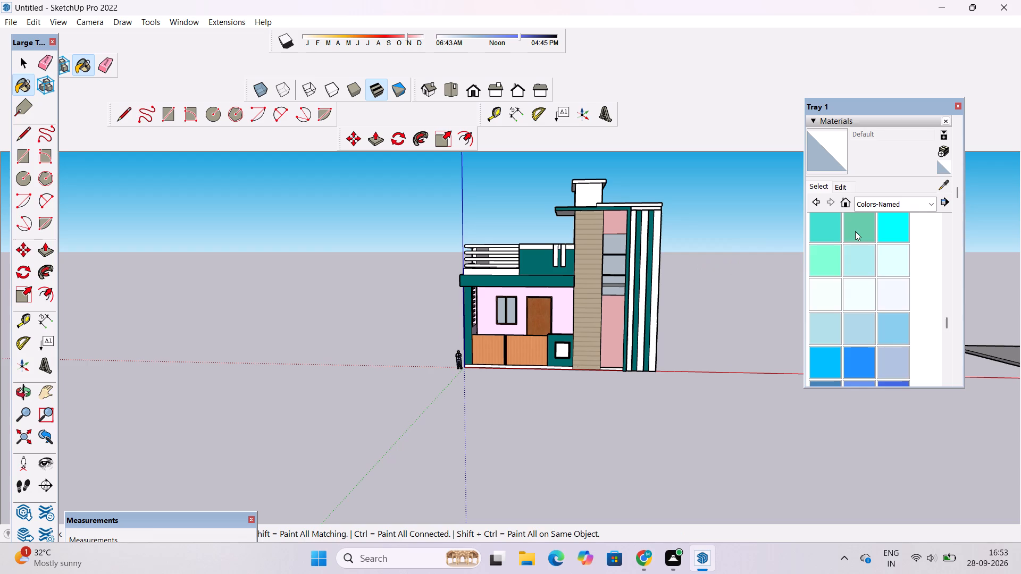
Paint the front of the low kerb beneath the balcony railing with CadetBlue from the Colors-Named collection.
{"action": "scroll", "coordinate": [861, 229], "scroll_direction": "up", "scroll_amount": 4}
{"action": "scroll", "coordinate": [861, 243], "scroll_direction": "down", "scroll_amount": 1}
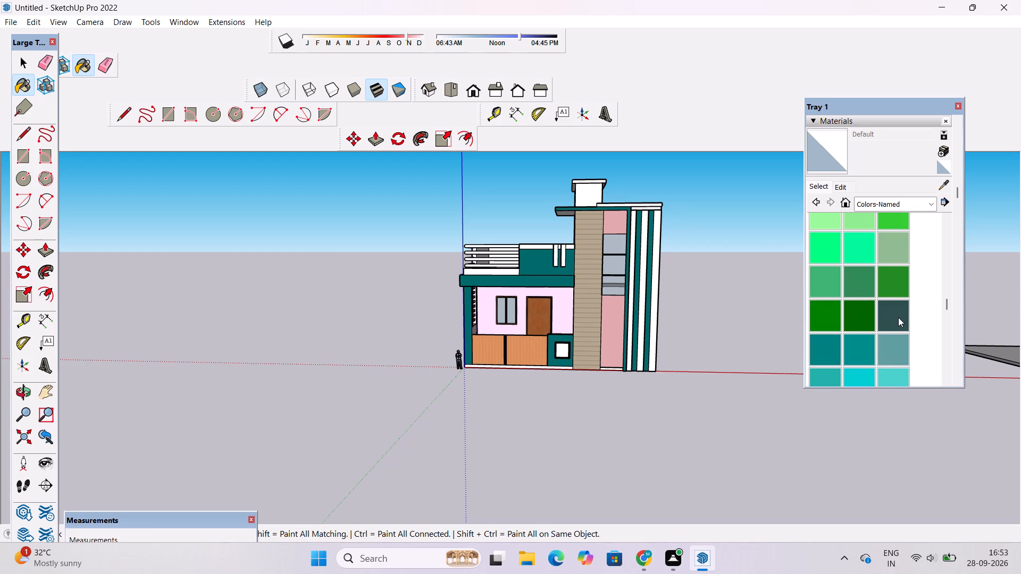
{"action": "left_click", "coordinate": [887, 342]}
{"action": "scroll", "coordinate": [630, 235], "scroll_direction": "up", "scroll_amount": 5}
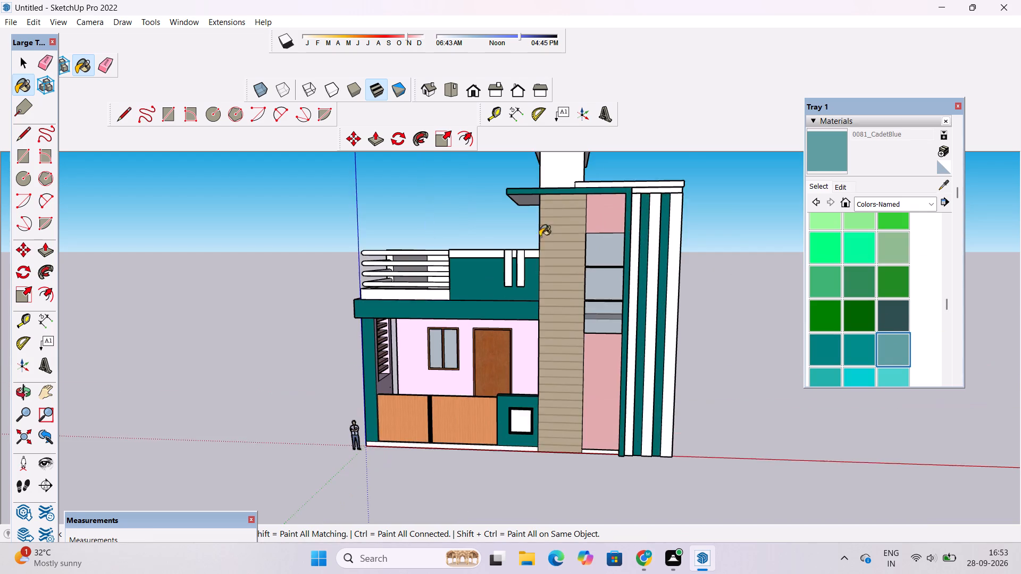
{"action": "scroll", "coordinate": [502, 248], "scroll_direction": "up", "scroll_amount": 10}
{"action": "left_click", "coordinate": [383, 348]}
Paint the front faces of the parapet's two vertical strips and the top band beside and between them with CadetBlue.
{"action": "scroll", "coordinate": [504, 309], "scroll_direction": "down", "scroll_amount": 5}
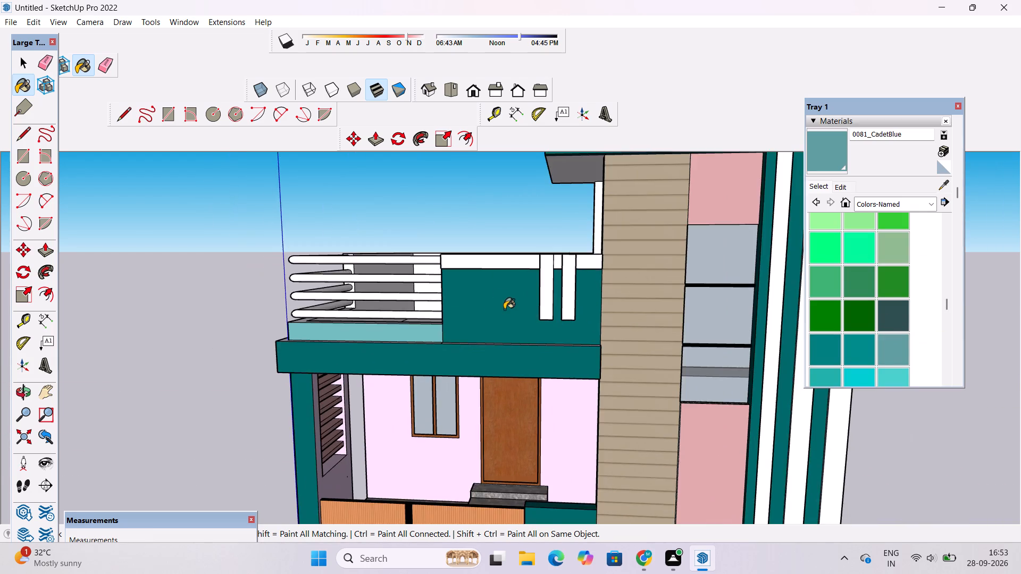
{"action": "scroll", "coordinate": [468, 280], "scroll_direction": "up", "scroll_amount": 6}
{"action": "left_click", "coordinate": [492, 263]}
{"action": "left_click", "coordinate": [602, 265]}
{"action": "scroll", "coordinate": [624, 257], "scroll_direction": "up", "scroll_amount": 9}
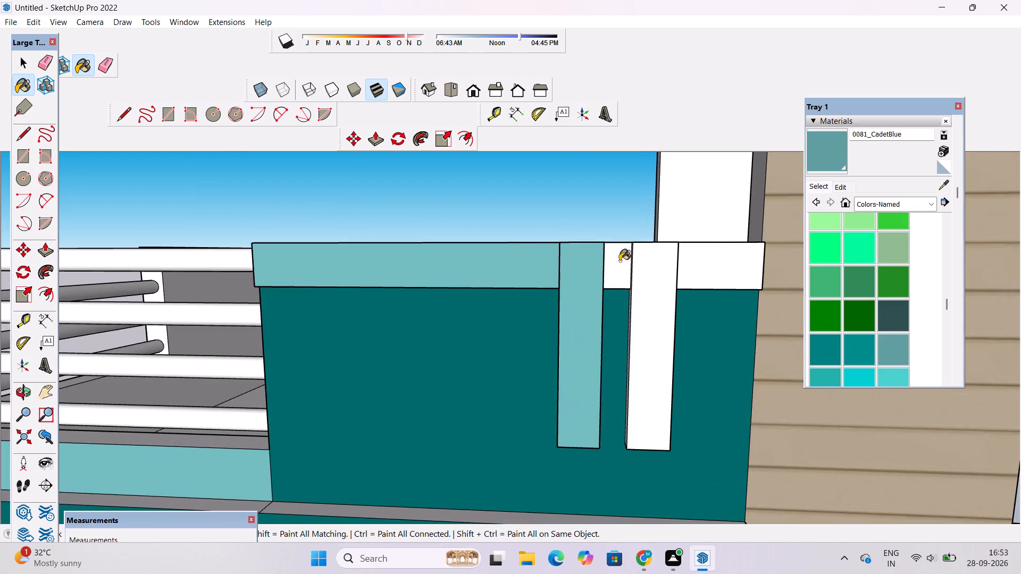
{"action": "left_click", "coordinate": [619, 261]}
{"action": "scroll", "coordinate": [636, 261], "scroll_direction": "up", "scroll_amount": 17}
{"action": "left_click", "coordinate": [646, 258]}
Paint the facing inner sides of the parapet's two vertical strips with CadetBlue.
{"action": "scroll", "coordinate": [425, 279], "scroll_direction": "up", "scroll_amount": 5}
{"action": "left_click", "coordinate": [436, 271]}
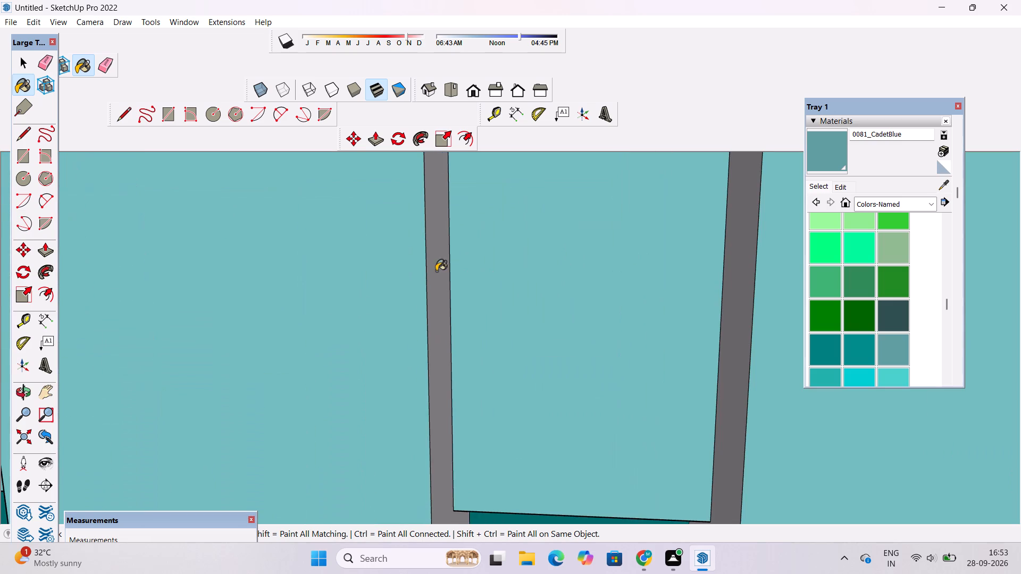
{"action": "left_click_drag", "start_coordinate": [737, 242], "coordinate": [717, 244]}
{"action": "scroll", "coordinate": [431, 243], "scroll_direction": "down", "scroll_amount": 7}
{"action": "scroll", "coordinate": [639, 217], "scroll_direction": "up", "scroll_amount": 11}
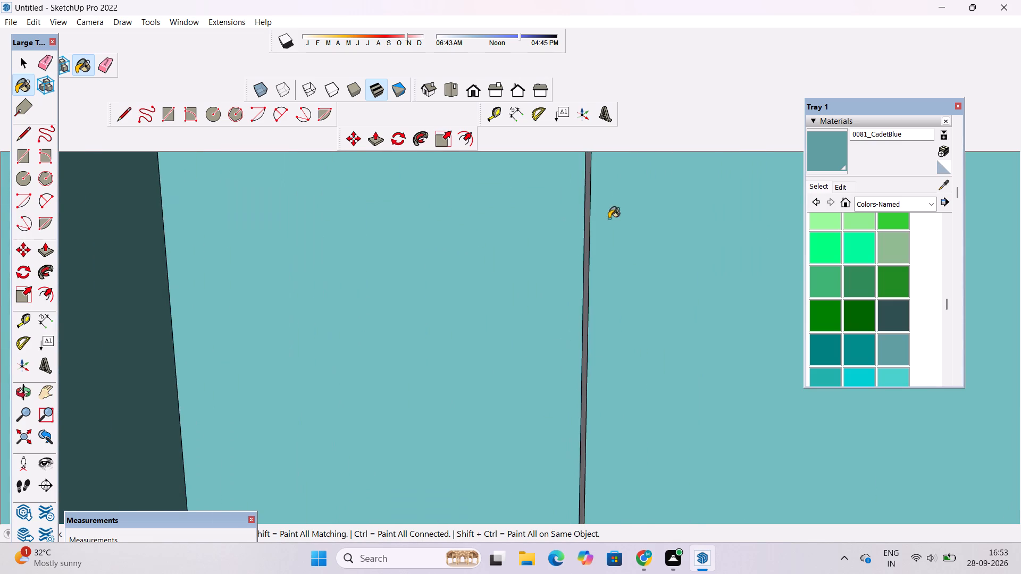
{"action": "scroll", "coordinate": [497, 241], "scroll_direction": "up", "scroll_amount": 6}
{"action": "left_click", "coordinate": [711, 216]}
{"action": "scroll", "coordinate": [683, 209], "scroll_direction": "down", "scroll_amount": 20}
{"action": "scroll", "coordinate": [683, 209], "scroll_direction": "down", "scroll_amount": 2}
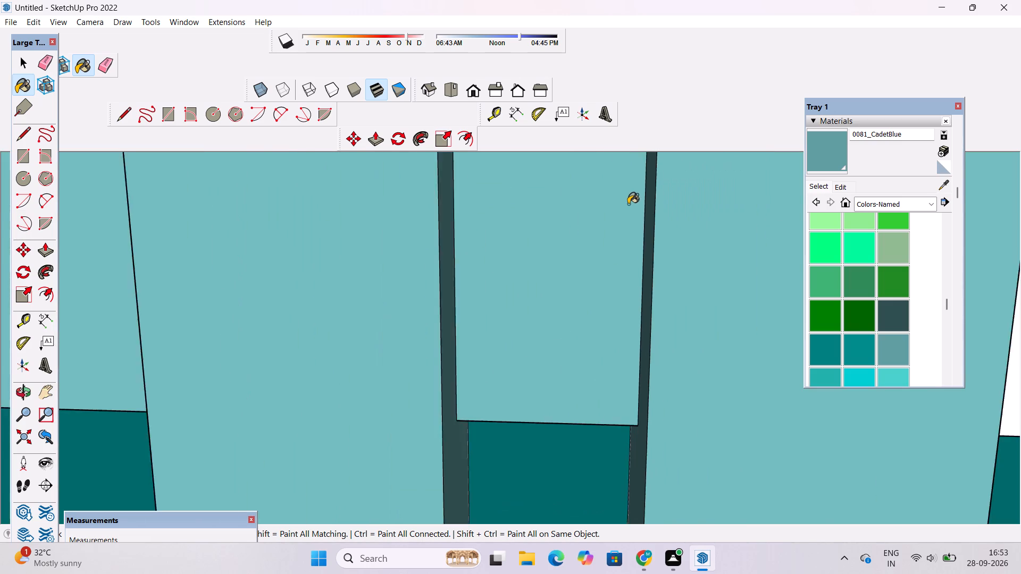
{"action": "scroll", "coordinate": [628, 204], "scroll_direction": "down", "scroll_amount": 17}
{"action": "scroll", "coordinate": [606, 321], "scroll_direction": "up", "scroll_amount": 13}
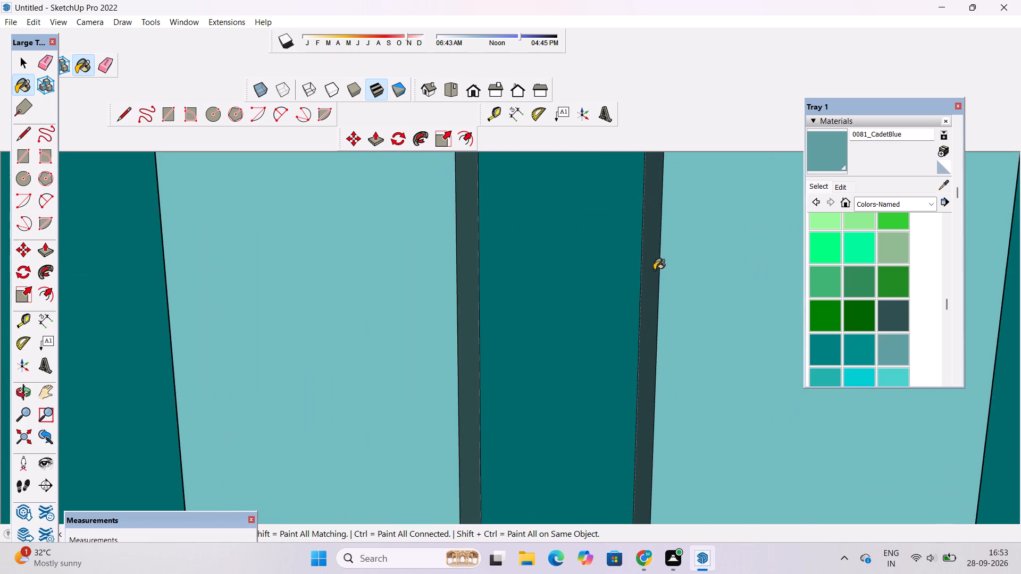
{"action": "left_click", "coordinate": [653, 249]}
Paint the outer side of the parapet's vertical strip nearer the railing with CadetBlue.
{"action": "scroll", "coordinate": [432, 285], "scroll_direction": "up", "scroll_amount": 6}
{"action": "scroll", "coordinate": [497, 272], "scroll_direction": "down", "scroll_amount": 4}
{"action": "scroll", "coordinate": [494, 274], "scroll_direction": "up", "scroll_amount": 1}
{"action": "scroll", "coordinate": [494, 274], "scroll_direction": "down", "scroll_amount": 5}
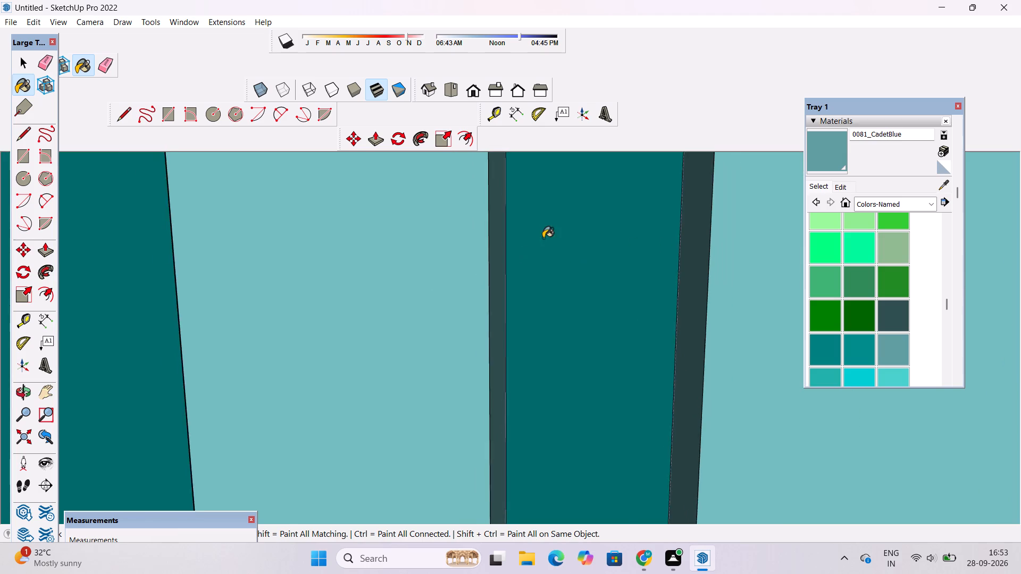
{"action": "scroll", "coordinate": [543, 238], "scroll_direction": "down", "scroll_amount": 7}
{"action": "scroll", "coordinate": [231, 278], "scroll_direction": "up", "scroll_amount": 11}
{"action": "scroll", "coordinate": [355, 272], "scroll_direction": "down", "scroll_amount": 8}
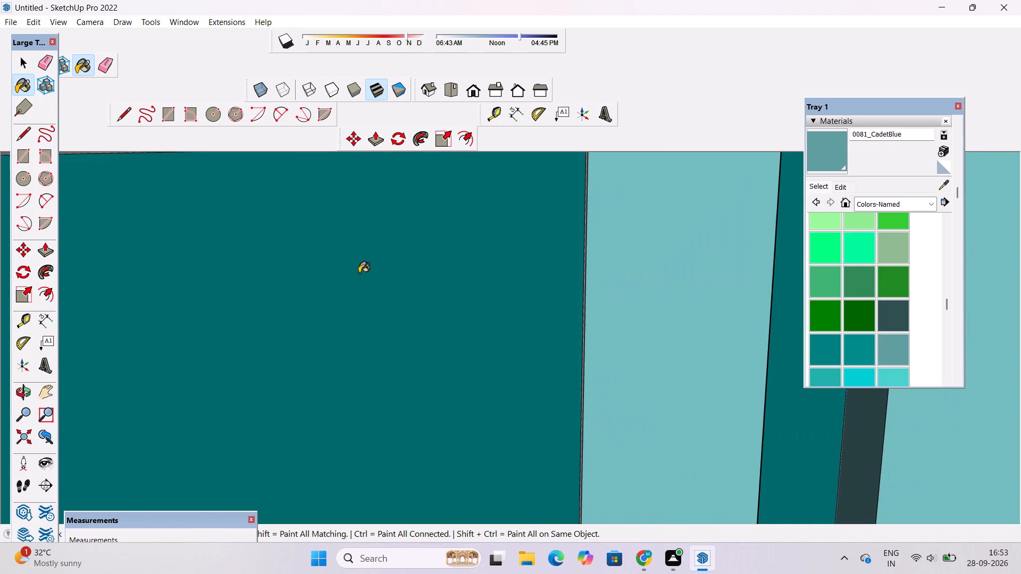
{"action": "scroll", "coordinate": [575, 300], "scroll_direction": "up", "scroll_amount": 11}
{"action": "left_click", "coordinate": [617, 274]}
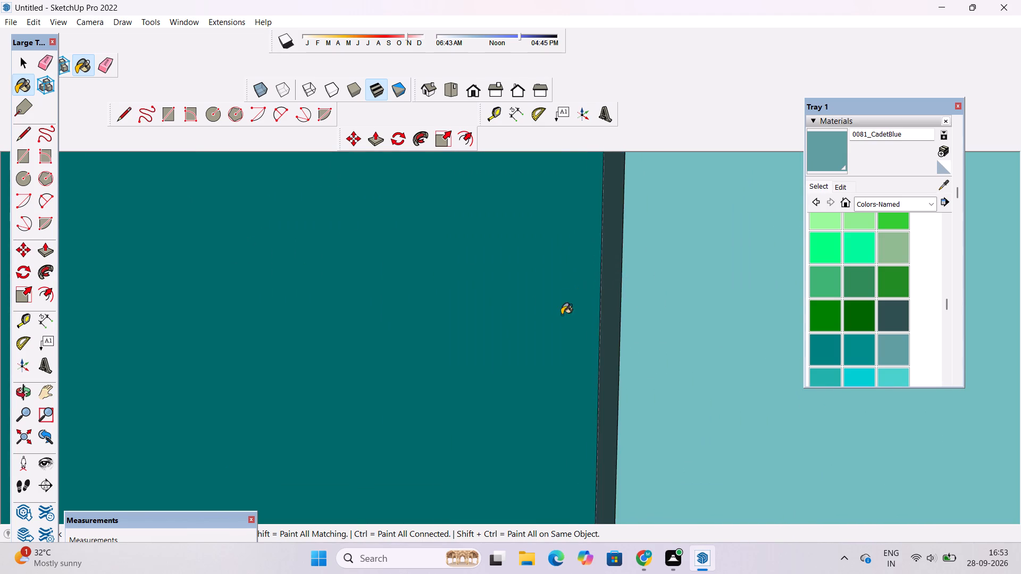
Paint the underside of the parapet's long top band section on the railing side with CadetBlue.
{"action": "scroll", "coordinate": [533, 337], "scroll_direction": "down", "scroll_amount": 11}
{"action": "key", "text": "o"}
{"action": "left_click_drag", "start_coordinate": [515, 371], "coordinate": [488, 303]}
{"action": "scroll", "coordinate": [487, 299], "scroll_direction": "down", "scroll_amount": 5}
{"action": "left_click_drag", "start_coordinate": [487, 299], "coordinate": [590, 314], "text": "shift"}
{"action": "left_click_drag", "start_coordinate": [461, 321], "coordinate": [484, 302]}
{"action": "left_click_drag", "start_coordinate": [483, 302], "coordinate": [531, 324], "text": "shift"}
{"action": "left_click_drag", "start_coordinate": [837, 153], "coordinate": [832, 152]}
{"action": "left_click", "coordinate": [621, 254]}
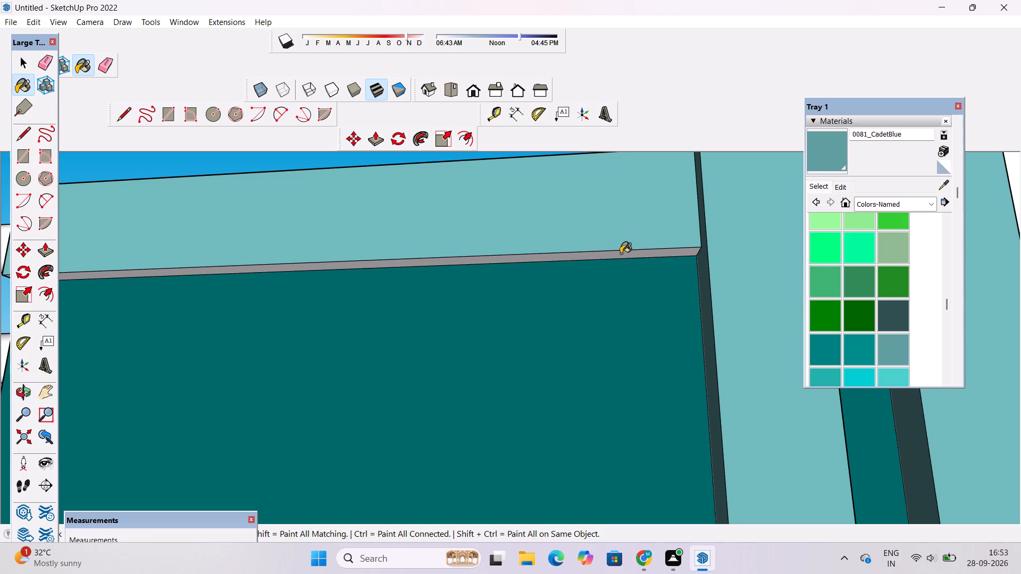
Paint the outer side of the strip nearer the clad column and the bottom ends of both strips with CadetBlue.
{"action": "scroll", "coordinate": [361, 274], "scroll_direction": "down", "scroll_amount": 15}
{"action": "scroll", "coordinate": [519, 270], "scroll_direction": "up", "scroll_amount": 17}
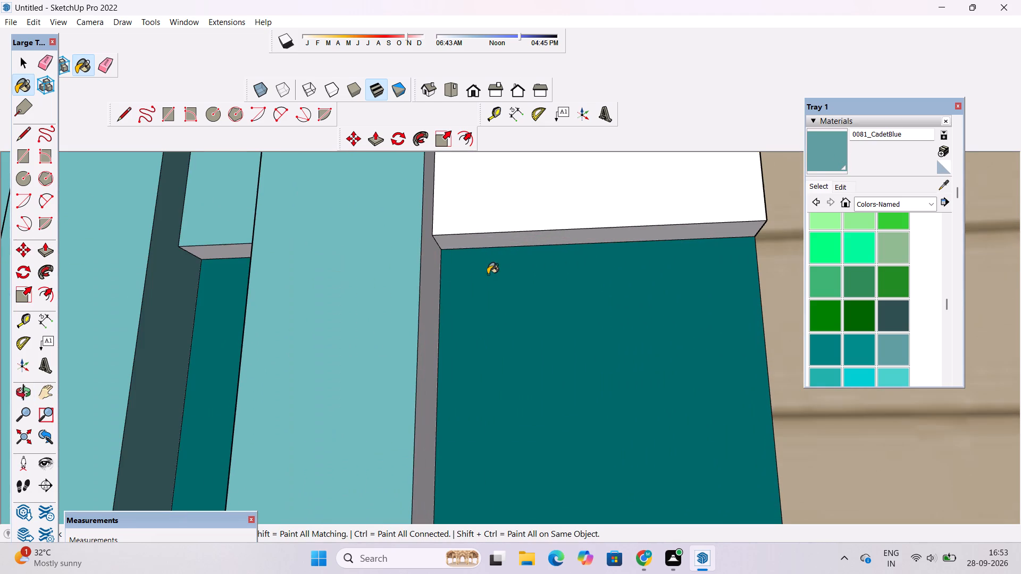
{"action": "left_click", "coordinate": [426, 273]}
{"action": "scroll", "coordinate": [607, 217], "scroll_direction": "down", "scroll_amount": 12}
{"action": "scroll", "coordinate": [542, 460], "scroll_direction": "up", "scroll_amount": 2}
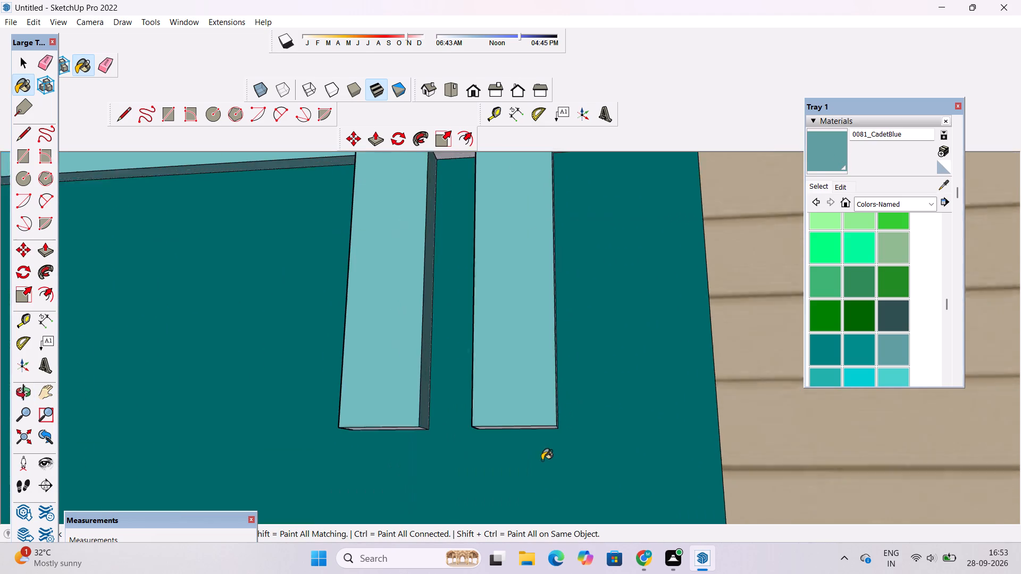
{"action": "scroll", "coordinate": [542, 460], "scroll_direction": "up", "scroll_amount": 9}
{"action": "left_click", "coordinate": [544, 391]}
{"action": "scroll", "coordinate": [550, 392], "scroll_direction": "down", "scroll_amount": 6}
{"action": "scroll", "coordinate": [591, 408], "scroll_direction": "up", "scroll_amount": 7}
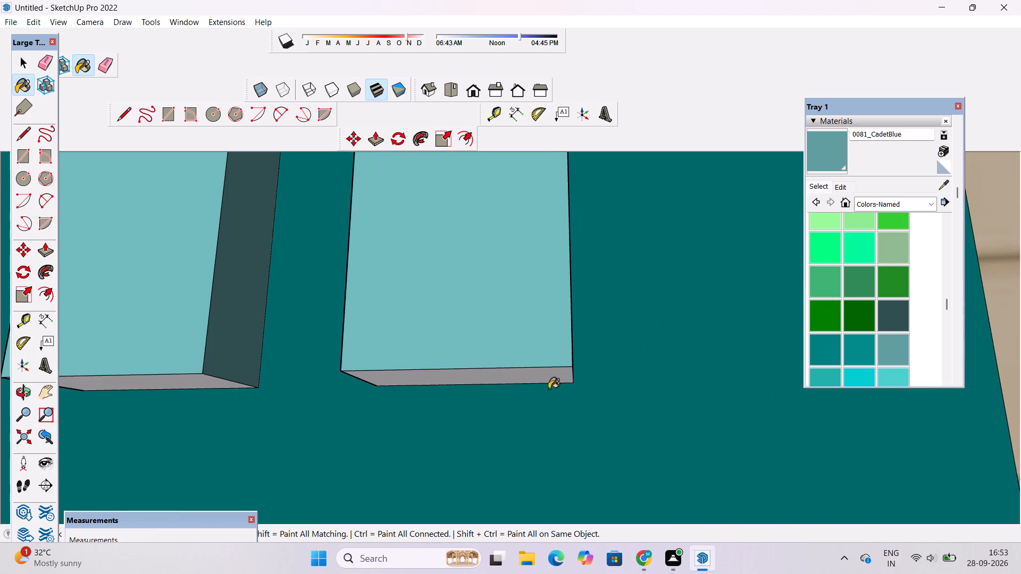
{"action": "left_click_drag", "start_coordinate": [555, 372], "coordinate": [563, 368]}
{"action": "scroll", "coordinate": [660, 330], "scroll_direction": "down", "scroll_amount": 11}
{"action": "scroll", "coordinate": [412, 372], "scroll_direction": "up", "scroll_amount": 5}
{"action": "left_click", "coordinate": [492, 331]}
Paint the top band's remaining undersides, its front section beside the clad column and its end face with CadetBlue.
{"action": "scroll", "coordinate": [277, 444], "scroll_direction": "down", "scroll_amount": 11}
{"action": "scroll", "coordinate": [402, 202], "scroll_direction": "up", "scroll_amount": 9}
{"action": "left_click", "coordinate": [406, 206]}
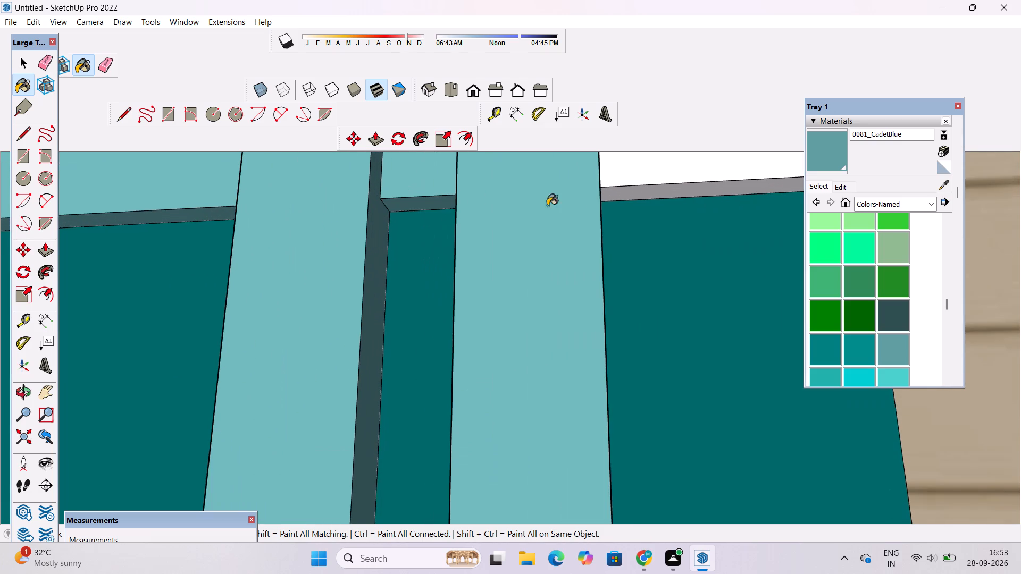
{"action": "left_click", "coordinate": [626, 191]}
{"action": "scroll", "coordinate": [508, 293], "scroll_direction": "down", "scroll_amount": 7}
{"action": "scroll", "coordinate": [506, 300], "scroll_direction": "up", "scroll_amount": 1}
{"action": "scroll", "coordinate": [506, 300], "scroll_direction": "down", "scroll_amount": 4}
{"action": "left_click", "coordinate": [615, 200]}
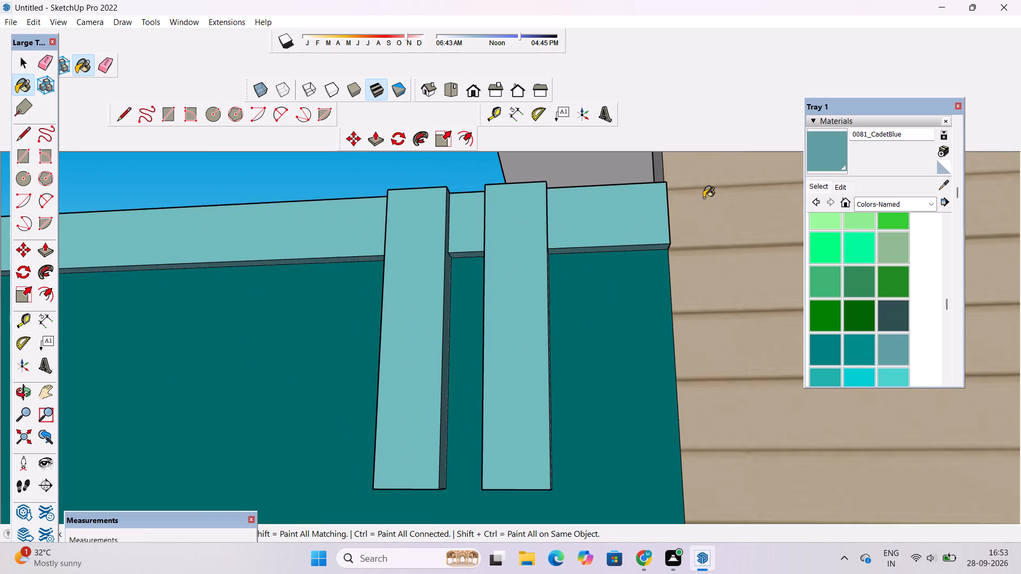
{"action": "scroll", "coordinate": [712, 195], "scroll_direction": "up", "scroll_amount": 20}
{"action": "scroll", "coordinate": [712, 195], "scroll_direction": "up", "scroll_amount": 3}
{"action": "left_click", "coordinate": [336, 277]}
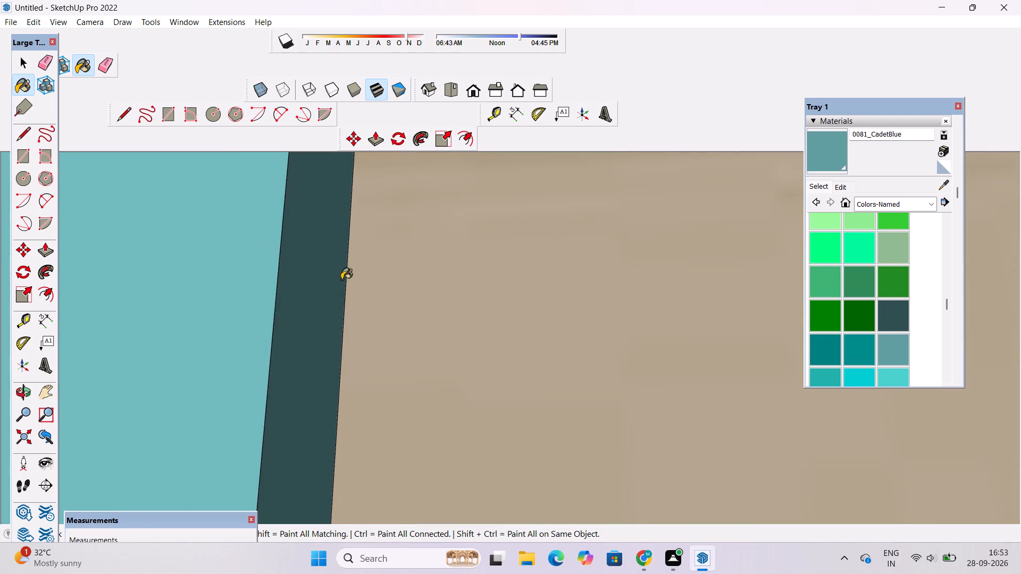
Paint the narrow top faces of the parapet's two vertical strips and all top band sections with CadetBlue.
{"action": "key", "text": "o"}
{"action": "scroll", "coordinate": [447, 243], "scroll_direction": "down", "scroll_amount": 20}
{"action": "scroll", "coordinate": [447, 243], "scroll_direction": "down", "scroll_amount": 1}
{"action": "left_click_drag", "start_coordinate": [530, 269], "coordinate": [607, 357]}
{"action": "scroll", "coordinate": [597, 350], "scroll_direction": "down", "scroll_amount": 8}
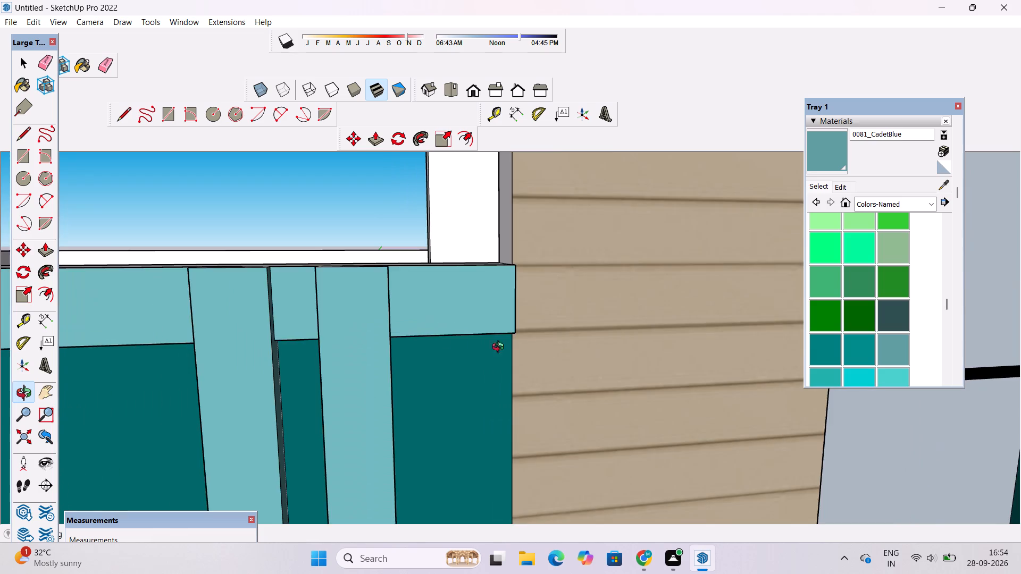
{"action": "left_click_drag", "start_coordinate": [449, 336], "coordinate": [704, 248], "text": "shift"}
{"action": "left_click_drag", "start_coordinate": [656, 235], "coordinate": [607, 340]}
{"action": "scroll", "coordinate": [596, 309], "scroll_direction": "down", "scroll_amount": 7}
{"action": "left_click_drag", "start_coordinate": [643, 281], "coordinate": [595, 331], "text": "shift"}
{"action": "scroll", "coordinate": [587, 316], "scroll_direction": "up", "scroll_amount": 5}
{"action": "left_click_drag", "start_coordinate": [585, 304], "coordinate": [582, 328]}
{"action": "left_click_drag", "start_coordinate": [839, 156], "coordinate": [834, 158]}
{"action": "scroll", "coordinate": [607, 321], "scroll_direction": "up", "scroll_amount": 5}
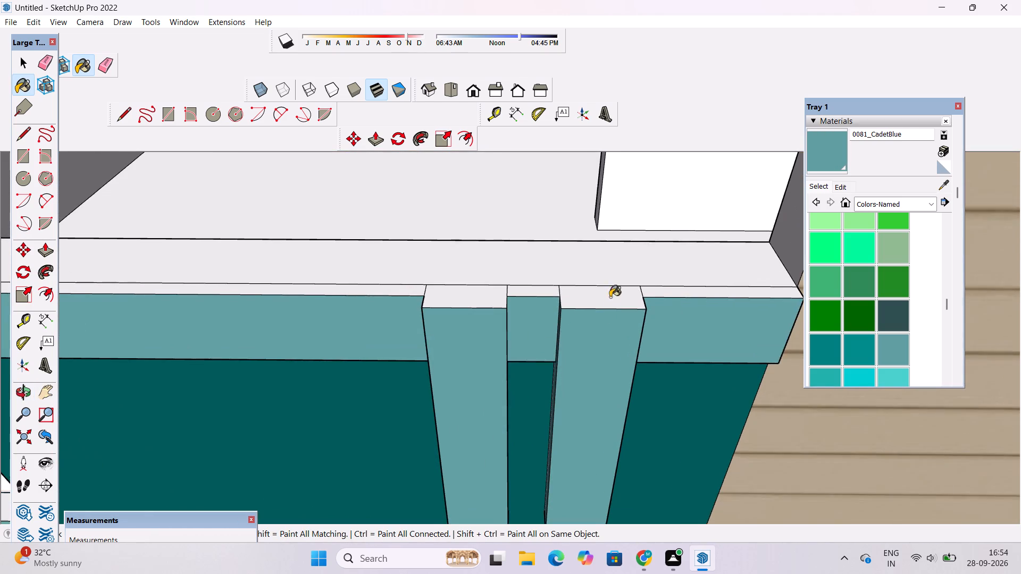
{"action": "left_click", "coordinate": [610, 293]}
{"action": "left_click", "coordinate": [539, 290]}
{"action": "left_click_drag", "start_coordinate": [474, 286], "coordinate": [463, 288]}
{"action": "left_click", "coordinate": [394, 285]}
{"action": "scroll", "coordinate": [299, 285], "scroll_direction": "down", "scroll_amount": 7}
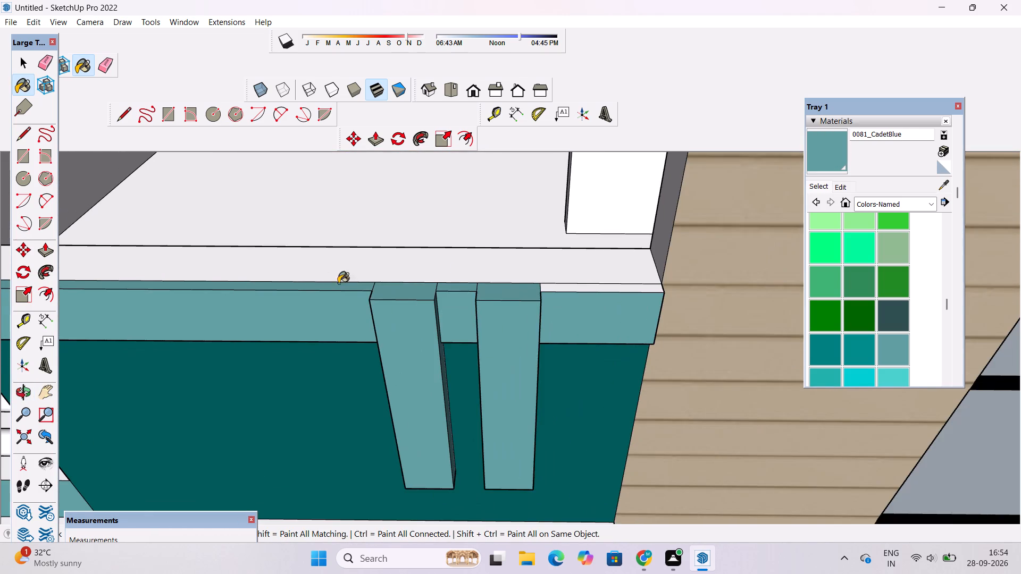
{"action": "scroll", "coordinate": [573, 293], "scroll_direction": "up", "scroll_amount": 3}
{"action": "left_click", "coordinate": [564, 285]}
Paint the top ledge of the balcony beam, below the parapet panel and around the railing kerb, with CadetBlue.
{"action": "key", "text": "o"}
{"action": "scroll", "coordinate": [582, 284], "scroll_direction": "down", "scroll_amount": 8}
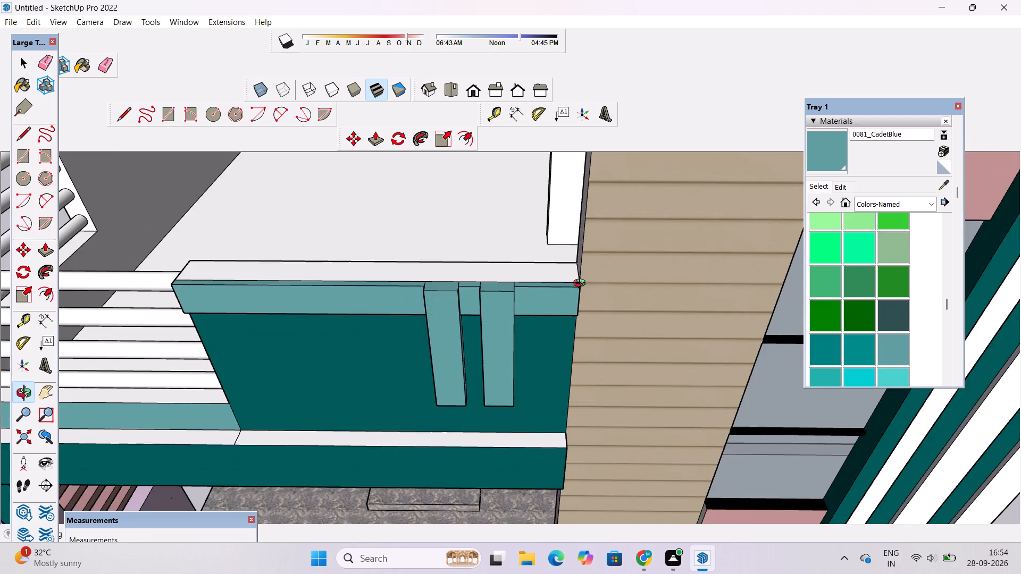
{"action": "scroll", "coordinate": [582, 284], "scroll_direction": "down", "scroll_amount": 6}
{"action": "left_click_drag", "start_coordinate": [499, 363], "coordinate": [526, 252]}
{"action": "left_click_drag", "start_coordinate": [398, 299], "coordinate": [370, 441]}
{"action": "left_click_drag", "start_coordinate": [361, 419], "coordinate": [438, 402], "text": "shift"}
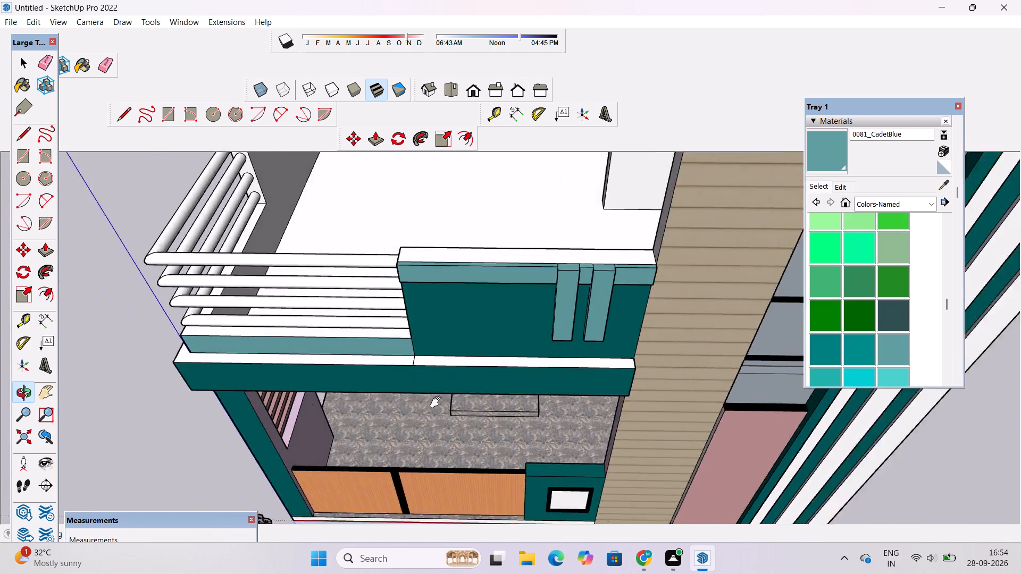
{"action": "left_click_drag", "start_coordinate": [438, 402], "coordinate": [469, 396], "text": "shift"}
{"action": "left_click", "coordinate": [838, 147]}
{"action": "scroll", "coordinate": [693, 332], "scroll_direction": "up", "scroll_amount": 3}
{"action": "left_click", "coordinate": [675, 346]}
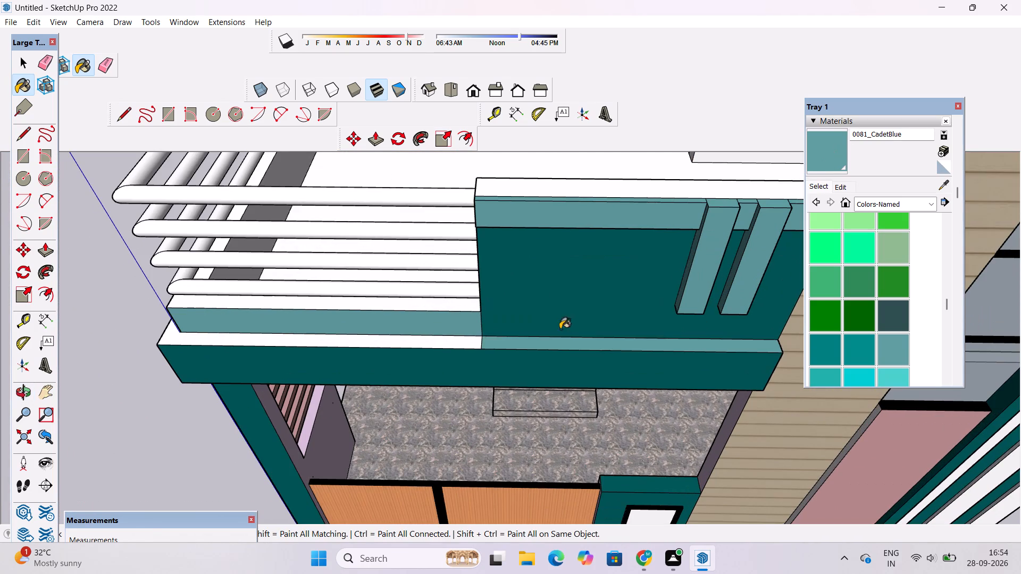
{"action": "scroll", "coordinate": [421, 339], "scroll_direction": "up", "scroll_amount": 5}
{"action": "left_click", "coordinate": [433, 349]}
{"action": "scroll", "coordinate": [446, 347], "scroll_direction": "down", "scroll_amount": 13}
{"action": "key", "text": "o"}
{"action": "left_click_drag", "start_coordinate": [207, 340], "coordinate": [503, 261]}
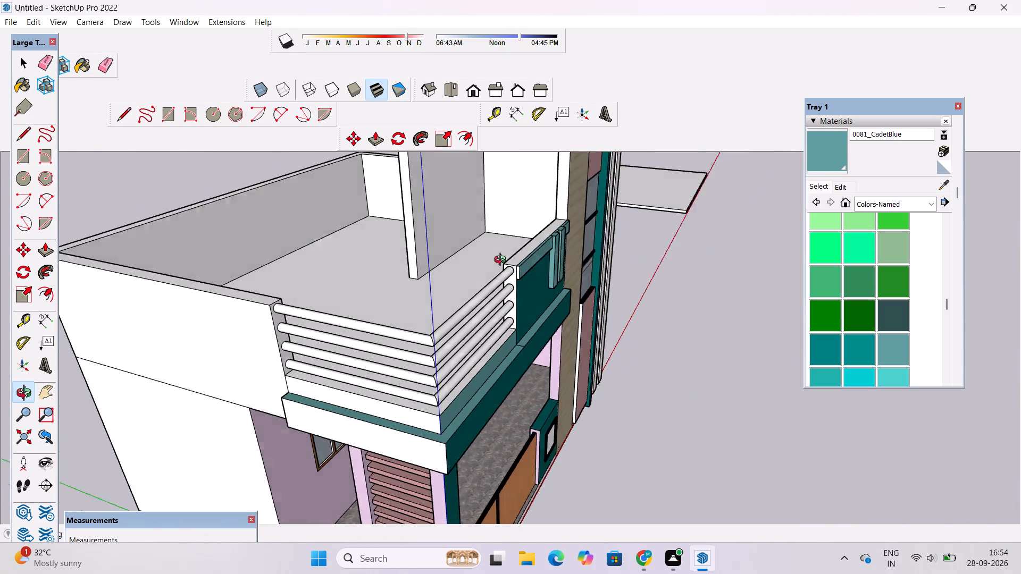
Paint the side end face of the balcony beam with Teal and darken that colour to match the beam's front.
{"action": "left_click_drag", "start_coordinate": [503, 261], "coordinate": [502, 261]}
{"action": "left_click_drag", "start_coordinate": [418, 382], "coordinate": [480, 341]}
{"action": "left_click_drag", "start_coordinate": [442, 377], "coordinate": [487, 309]}
{"action": "left_click_drag", "start_coordinate": [511, 371], "coordinate": [493, 349]}
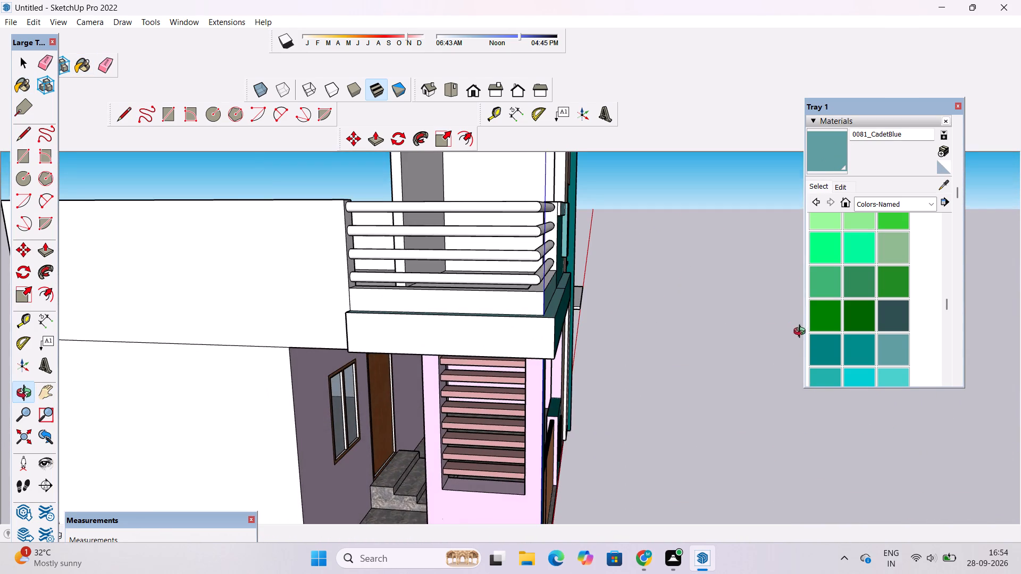
{"action": "left_click", "coordinate": [816, 344]}
{"action": "left_click", "coordinate": [527, 325]}
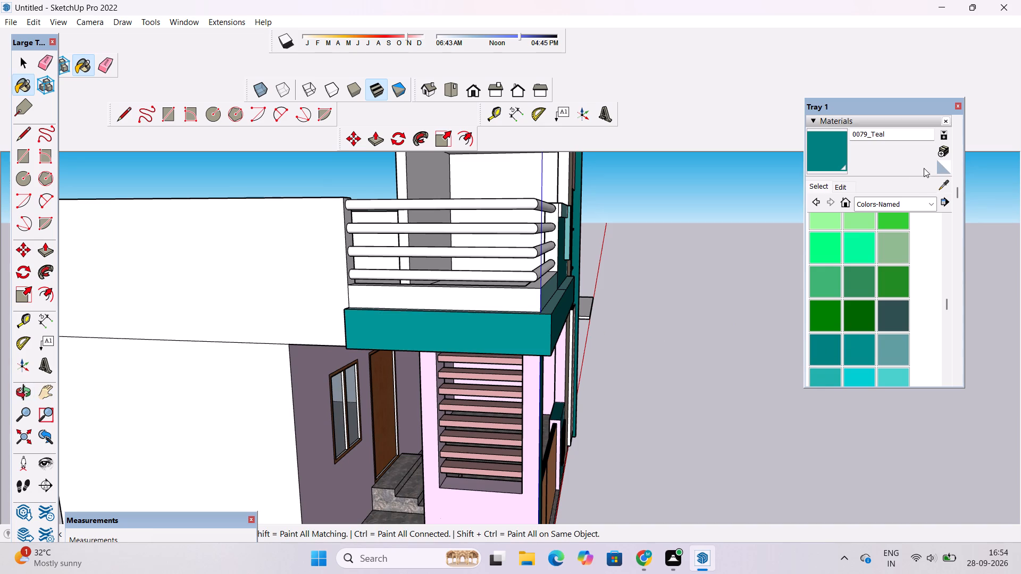
{"action": "left_click", "coordinate": [843, 188]}
{"action": "left_click", "coordinate": [874, 259]}
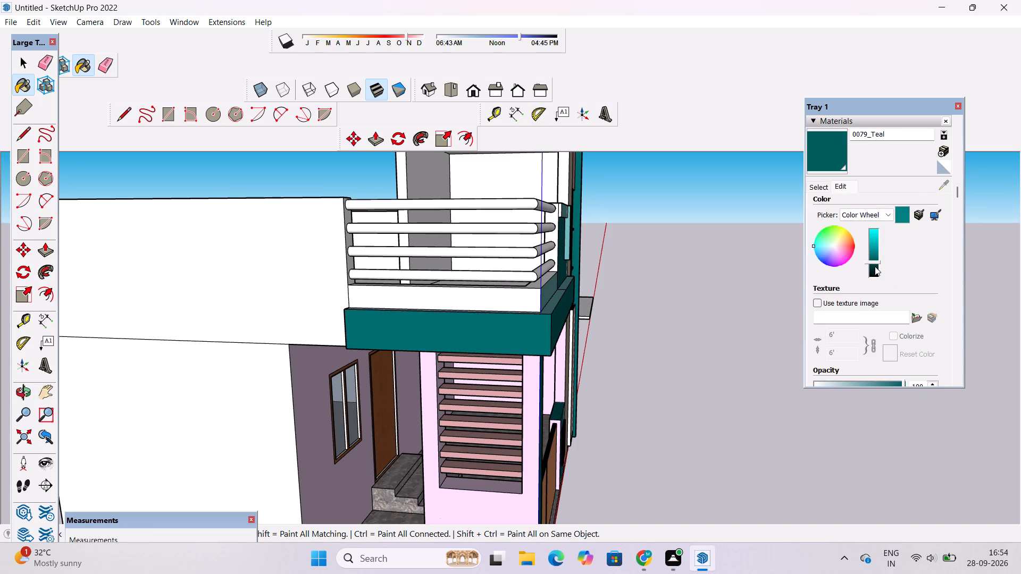
Examine the whole house from the side and front for surfaces that still lack colour.
{"action": "key", "text": "o"}
{"action": "scroll", "coordinate": [664, 267], "scroll_direction": "down", "scroll_amount": 6}
{"action": "key", "text": "space"}
{"action": "key", "text": "space"}
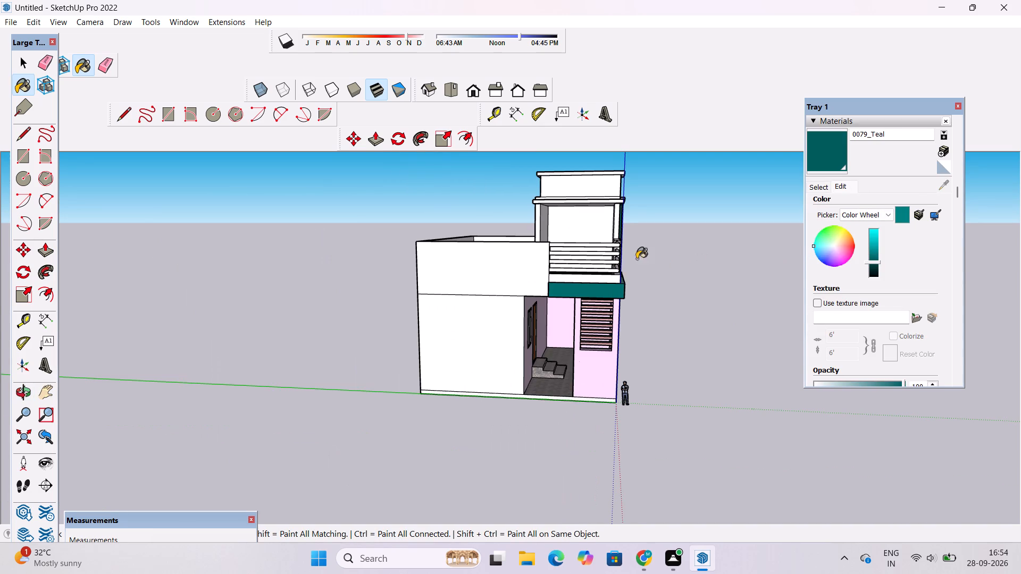
{"action": "left_click", "coordinate": [17, 391]}
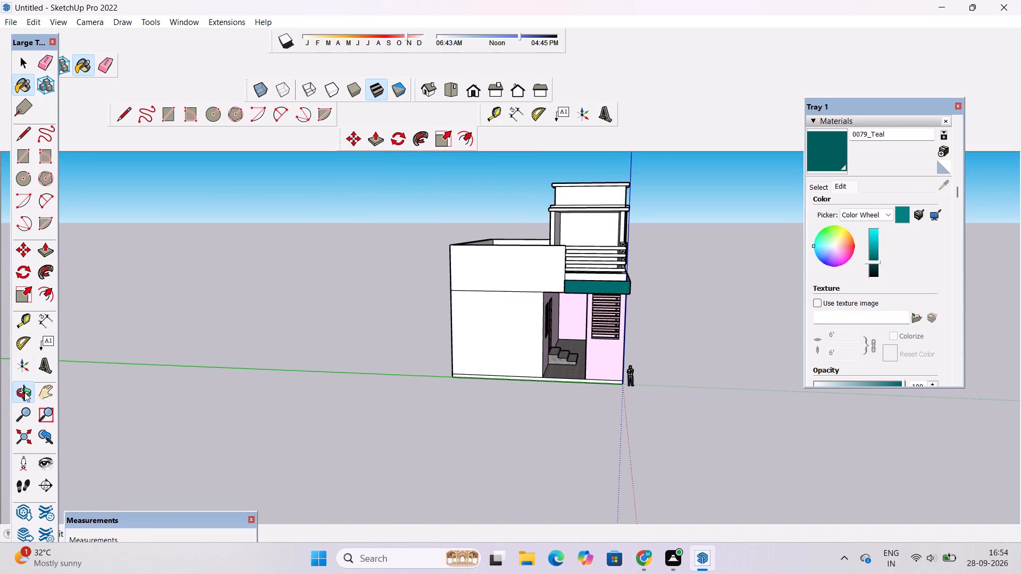
{"action": "left_click", "coordinate": [24, 392]}
{"action": "left_click_drag", "start_coordinate": [573, 311], "coordinate": [380, 315]}
{"action": "scroll", "coordinate": [378, 313], "scroll_direction": "down", "scroll_amount": 6}
{"action": "left_click_drag", "start_coordinate": [616, 313], "coordinate": [531, 313]}
{"action": "scroll", "coordinate": [574, 302], "scroll_direction": "up", "scroll_amount": 3}
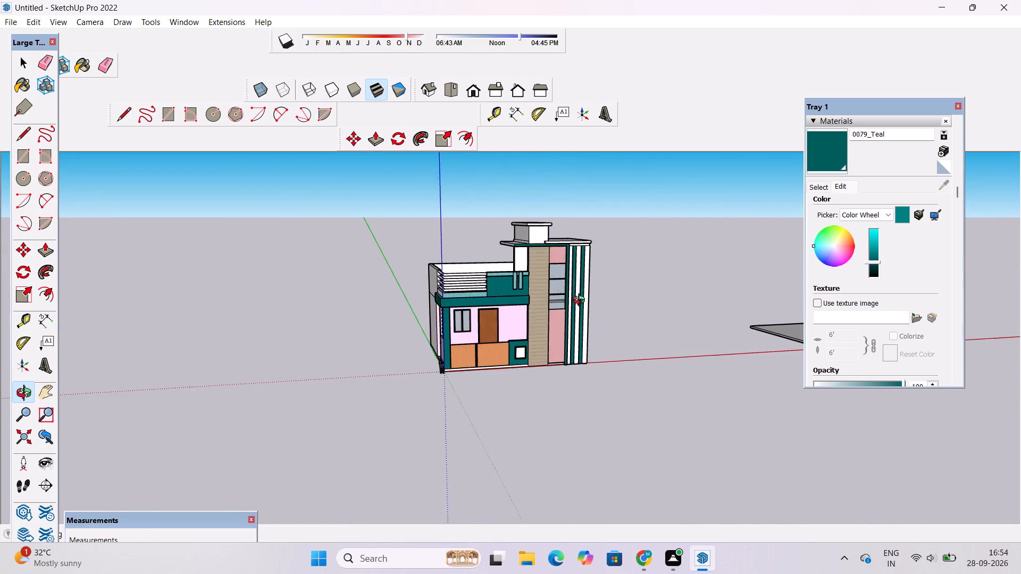
{"action": "left_click_drag", "start_coordinate": [581, 301], "coordinate": [508, 314], "text": "shift"}
{"action": "scroll", "coordinate": [541, 300], "scroll_direction": "up", "scroll_amount": 6}
{"action": "left_click_drag", "start_coordinate": [535, 286], "coordinate": [438, 282]}
{"action": "scroll", "coordinate": [384, 292], "scroll_direction": "down", "scroll_amount": 4}
{"action": "left_click_drag", "start_coordinate": [386, 307], "coordinate": [420, 317]}
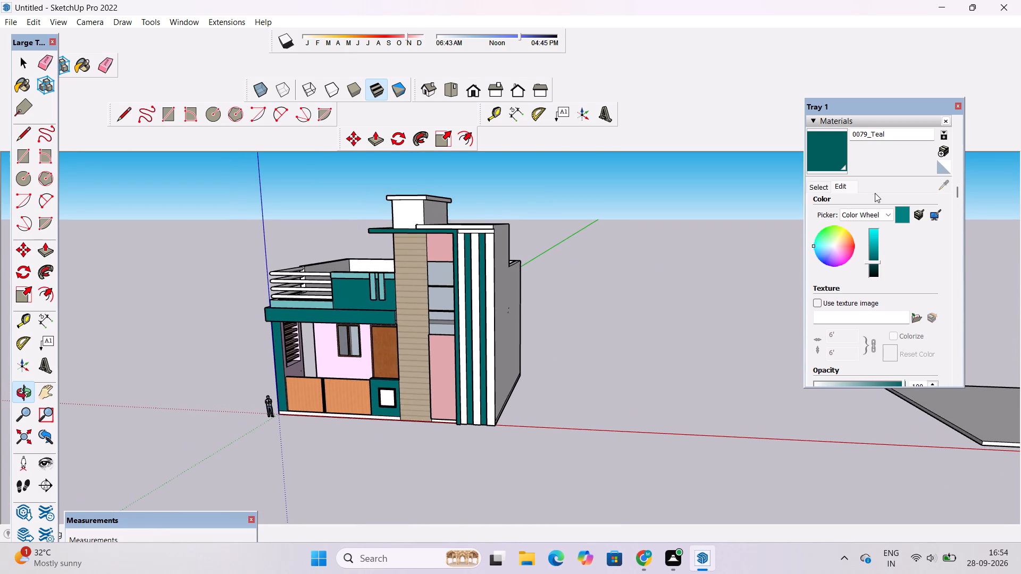
Paint the three white vertical wall strips beside and between the dark cyan fins with Thistle.
{"action": "left_click", "coordinate": [827, 187]}
{"action": "scroll", "coordinate": [863, 249], "scroll_direction": "down", "scroll_amount": 4}
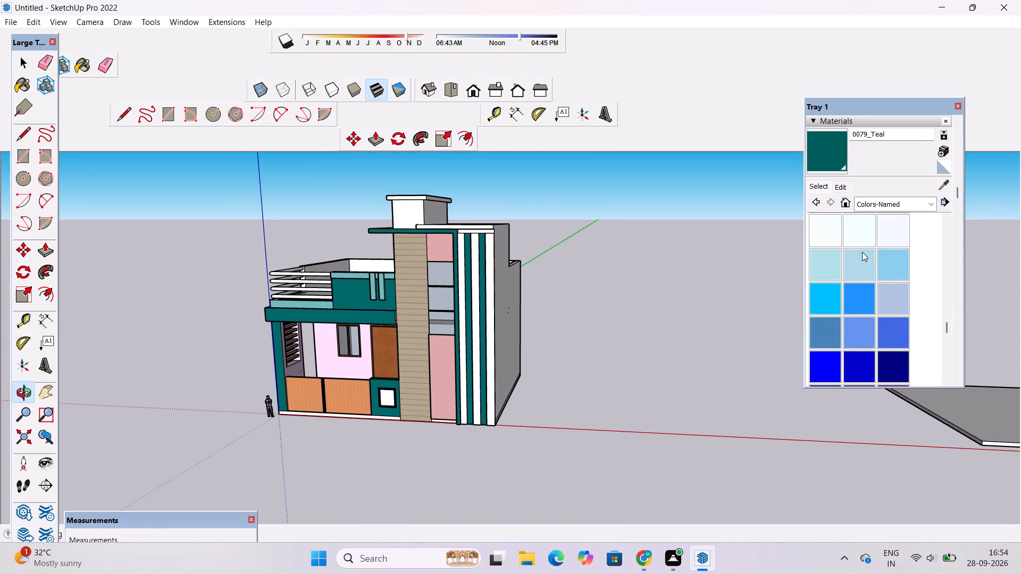
{"action": "scroll", "coordinate": [862, 252], "scroll_direction": "down", "scroll_amount": 4}
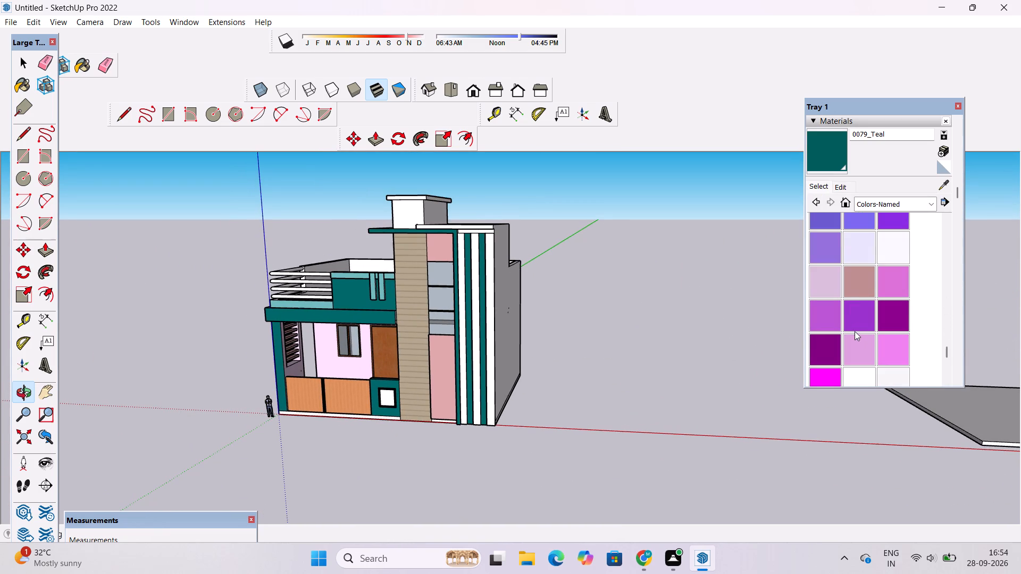
{"action": "left_click", "coordinate": [824, 283]}
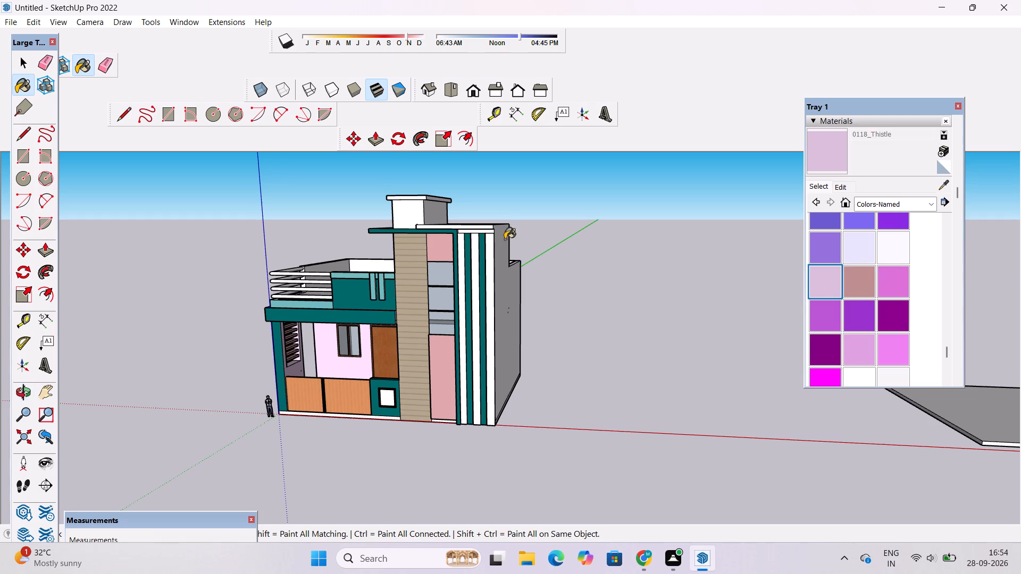
{"action": "scroll", "coordinate": [483, 231], "scroll_direction": "up", "scroll_amount": 12}
{"action": "left_click", "coordinate": [478, 269]}
{"action": "left_click", "coordinate": [434, 264]}
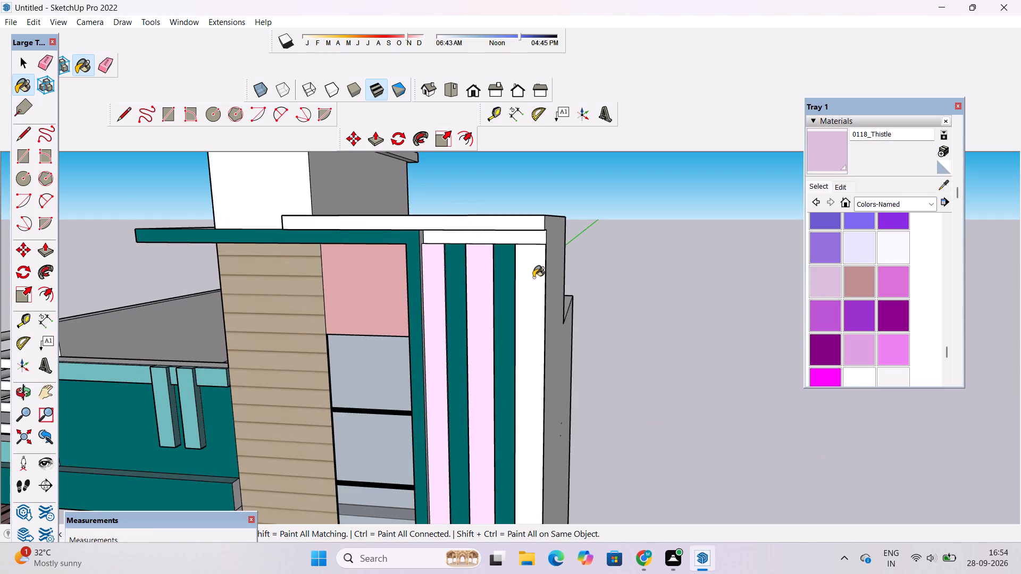
{"action": "left_click", "coordinate": [533, 277]}
Paint the roof slab's front edge and the rooftop tower's front face with Thistle.
{"action": "scroll", "coordinate": [514, 237], "scroll_direction": "up", "scroll_amount": 5}
{"action": "left_click", "coordinate": [522, 218]}
{"action": "scroll", "coordinate": [523, 218], "scroll_direction": "down", "scroll_amount": 9}
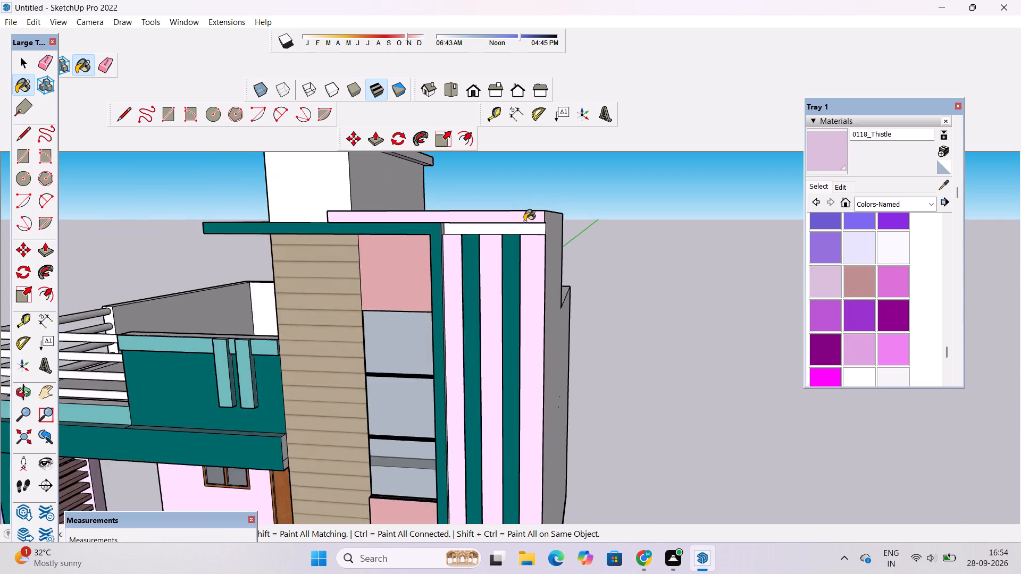
{"action": "scroll", "coordinate": [524, 221], "scroll_direction": "down", "scroll_amount": 5}
{"action": "scroll", "coordinate": [356, 193], "scroll_direction": "up", "scroll_amount": 10}
{"action": "left_click", "coordinate": [420, 200]}
{"action": "scroll", "coordinate": [430, 250], "scroll_direction": "down", "scroll_amount": 3}
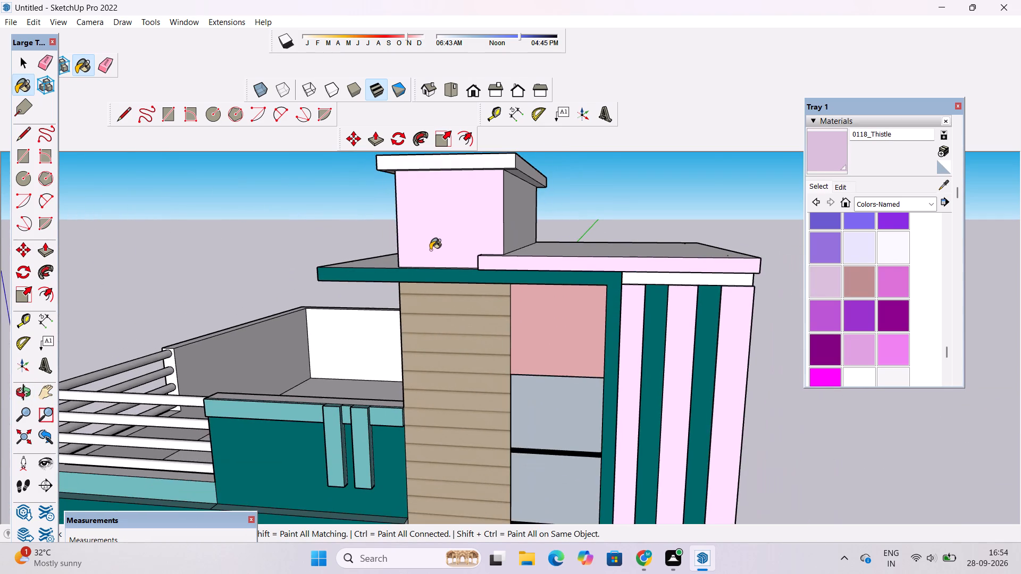
Paint the rooftop tower's balcony-side wall and the narrow band along its base with Thistle.
{"action": "key", "text": "o"}
{"action": "scroll", "coordinate": [430, 251], "scroll_direction": "down", "scroll_amount": 7}
{"action": "left_click_drag", "start_coordinate": [421, 259], "coordinate": [557, 374]}
{"action": "left_click_drag", "start_coordinate": [506, 369], "coordinate": [584, 348]}
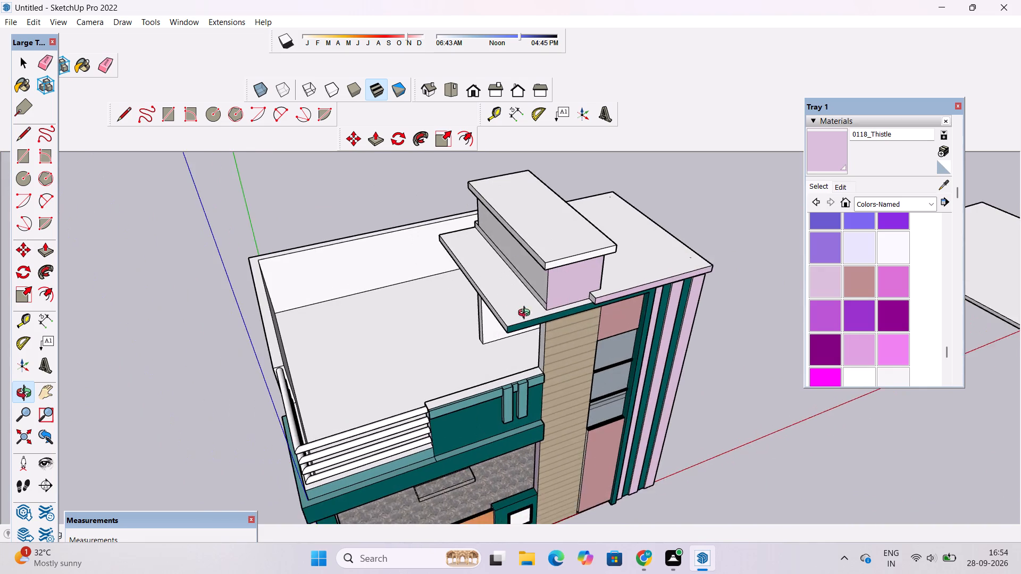
{"action": "scroll", "coordinate": [510, 301], "scroll_direction": "up", "scroll_amount": 3}
{"action": "left_click_drag", "start_coordinate": [526, 298], "coordinate": [627, 255]}
{"action": "left_click_drag", "start_coordinate": [580, 257], "coordinate": [550, 279], "text": "shift"}
{"action": "scroll", "coordinate": [509, 281], "scroll_direction": "up", "scroll_amount": 4}
{"action": "left_click_drag", "start_coordinate": [508, 281], "coordinate": [549, 277]}
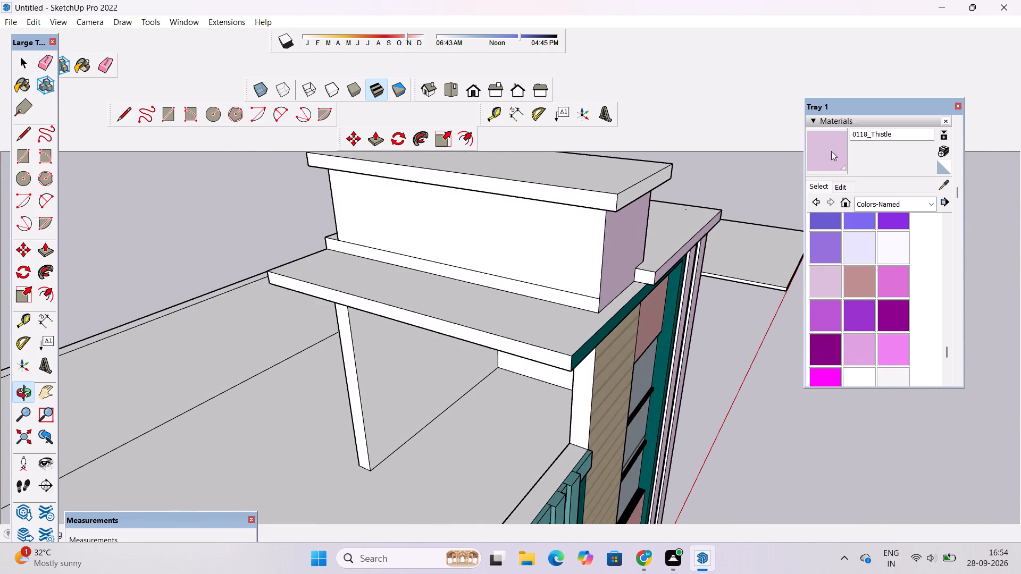
{"action": "left_click", "coordinate": [818, 148]}
{"action": "scroll", "coordinate": [575, 260], "scroll_direction": "up", "scroll_amount": 5}
{"action": "left_click_drag", "start_coordinate": [579, 280], "coordinate": [581, 288]}
{"action": "left_click", "coordinate": [579, 323]}
{"action": "scroll", "coordinate": [524, 301], "scroll_direction": "down", "scroll_amount": 7}
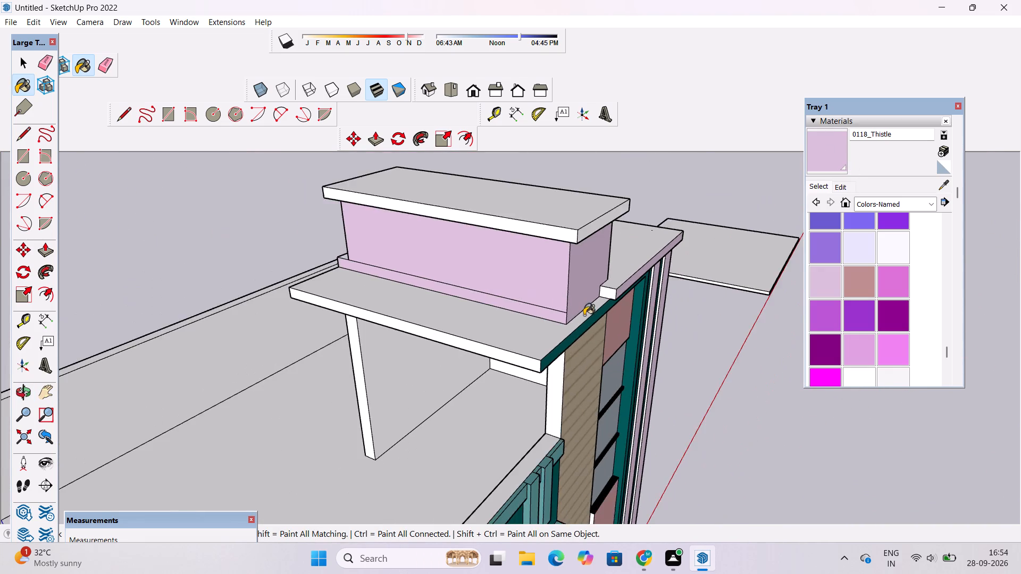
Paint the projecting canopy's top and side edge, the clad column's side, and the roof slab's top and end with Thistle.
{"action": "scroll", "coordinate": [581, 324], "scroll_direction": "up", "scroll_amount": 5}
{"action": "left_click", "coordinate": [533, 330]}
{"action": "left_click", "coordinate": [484, 387]}
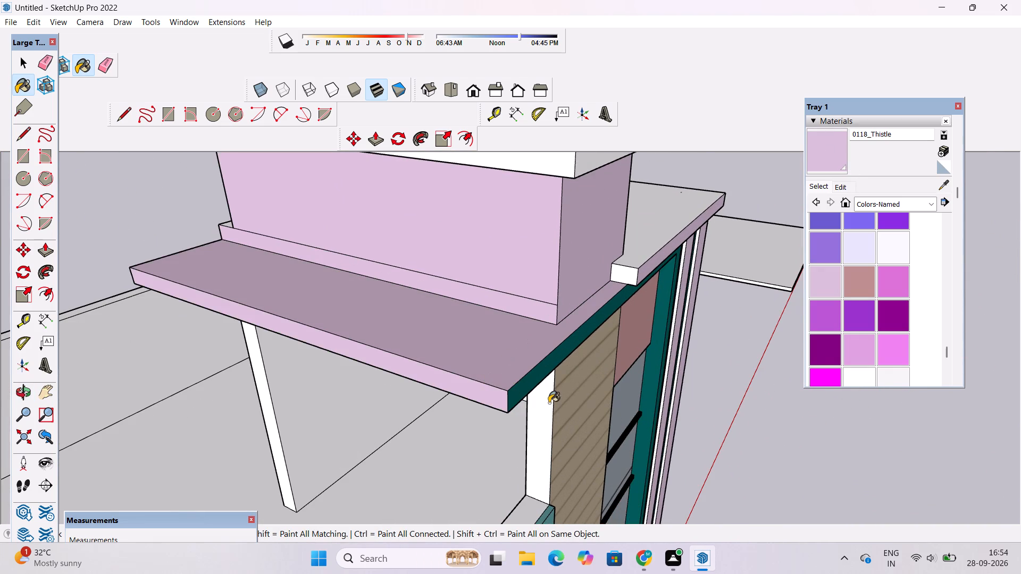
{"action": "left_click", "coordinate": [549, 403]}
{"action": "scroll", "coordinate": [610, 316], "scroll_direction": "down", "scroll_amount": 5}
{"action": "scroll", "coordinate": [652, 254], "scroll_direction": "up", "scroll_amount": 4}
{"action": "left_click", "coordinate": [652, 254]}
{"action": "left_click", "coordinate": [605, 311]}
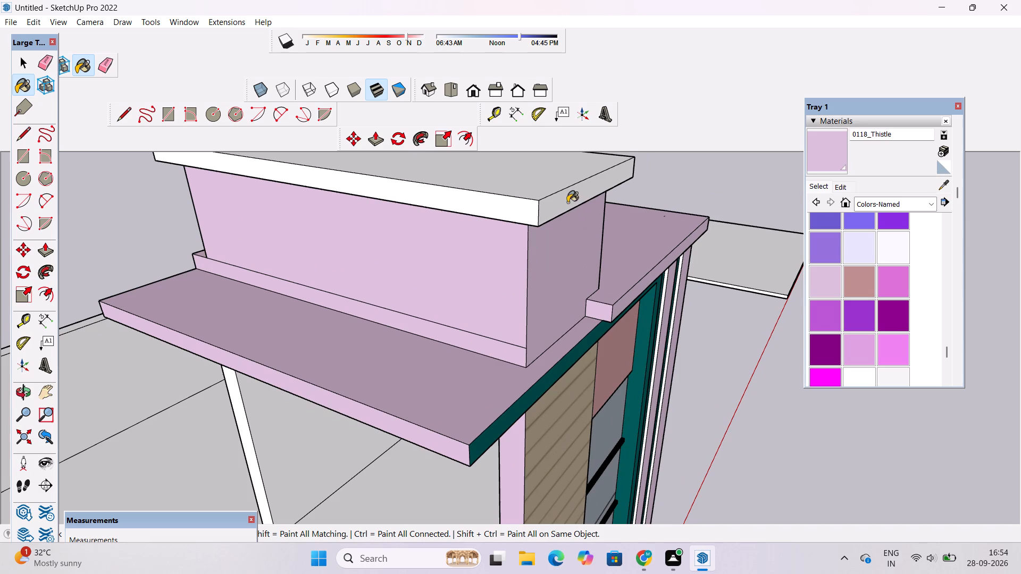
Paint the front edge, side edge and top of the rooftop tower's cap slab with Thistle.
{"action": "left_click", "coordinate": [567, 202]}
{"action": "left_click", "coordinate": [535, 210]}
{"action": "left_click", "coordinate": [540, 190]}
Paint the undersides of the rooftop tower's cap slab and the roof slab's front overhang with Thistle.
{"action": "key", "text": "o"}
{"action": "left_click_drag", "start_coordinate": [682, 323], "coordinate": [670, 319]}
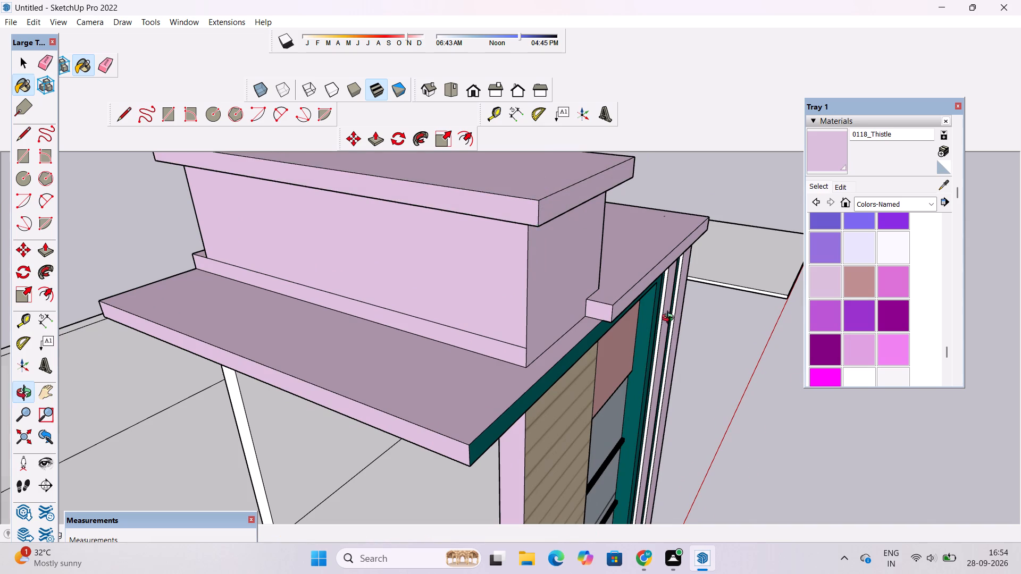
{"action": "left_click_drag", "start_coordinate": [670, 319], "coordinate": [516, 206]}
{"action": "left_click_drag", "start_coordinate": [506, 242], "coordinate": [516, 288]}
{"action": "left_click_drag", "start_coordinate": [516, 288], "coordinate": [518, 321]}
{"action": "left_click_drag", "start_coordinate": [559, 255], "coordinate": [529, 218]}
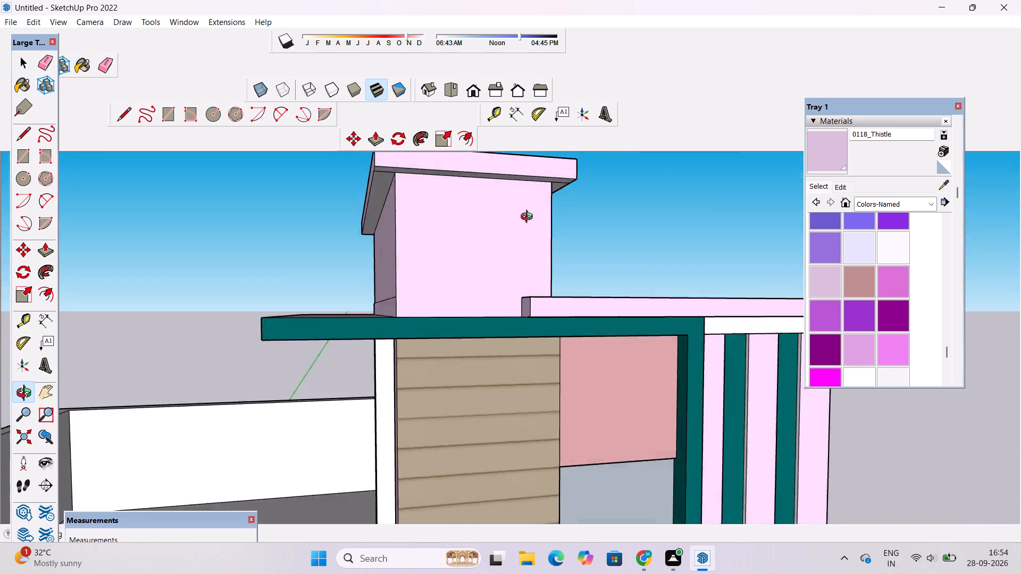
{"action": "left_click_drag", "start_coordinate": [529, 218], "coordinate": [518, 193]}
{"action": "left_click_drag", "start_coordinate": [517, 192], "coordinate": [533, 262], "text": "shift"}
{"action": "scroll", "coordinate": [531, 246], "scroll_direction": "up", "scroll_amount": 4, "text": "shift"}
{"action": "left_click_drag", "start_coordinate": [533, 242], "coordinate": [507, 201]}
{"action": "left_click", "coordinate": [831, 157]}
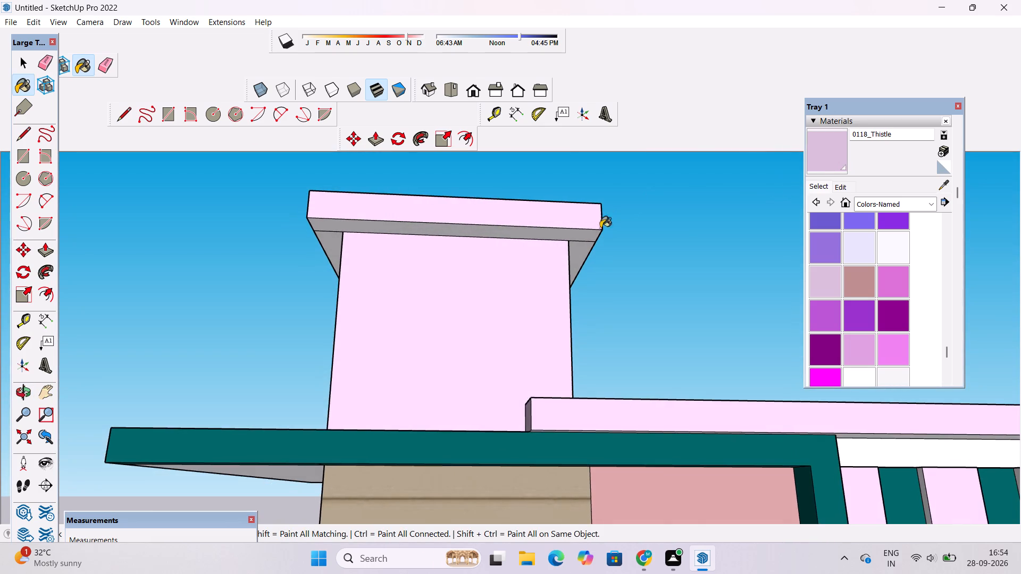
{"action": "scroll", "coordinate": [591, 233], "scroll_direction": "up", "scroll_amount": 6}
{"action": "left_click", "coordinate": [591, 233]}
{"action": "left_click", "coordinate": [570, 260]}
{"action": "scroll", "coordinate": [635, 224], "scroll_direction": "down", "scroll_amount": 7}
{"action": "scroll", "coordinate": [435, 233], "scroll_direction": "up", "scroll_amount": 7}
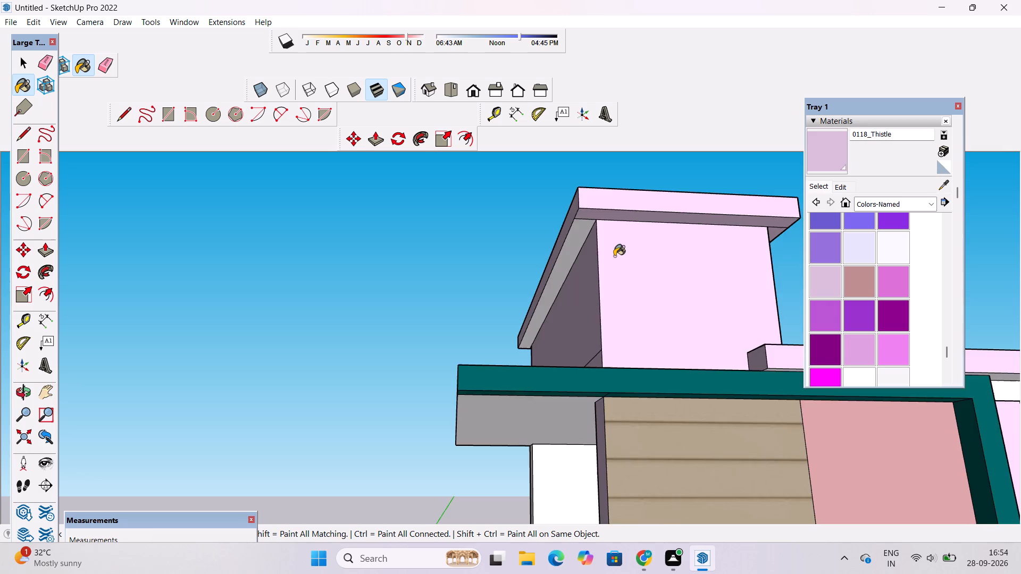
{"action": "left_click", "coordinate": [614, 256]}
{"action": "scroll", "coordinate": [431, 255], "scroll_direction": "down", "scroll_amount": 14}
{"action": "scroll", "coordinate": [637, 315], "scroll_direction": "up", "scroll_amount": 11}
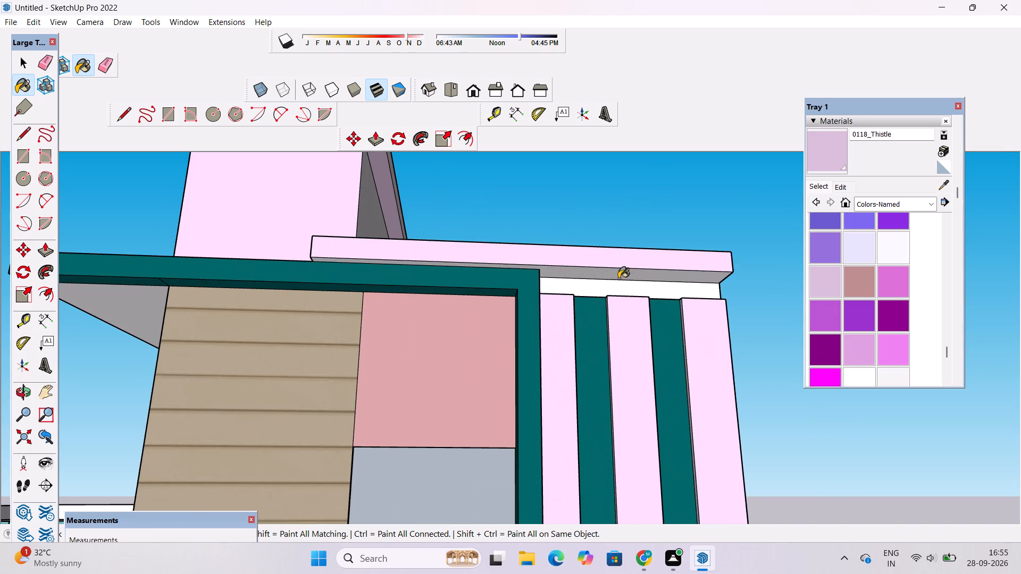
{"action": "left_click", "coordinate": [623, 273]}
Draw a circle of 6" radius on the underside of the projecting canopy beside the clad column.
{"action": "key", "text": "o"}
{"action": "scroll", "coordinate": [623, 271], "scroll_direction": "down", "scroll_amount": 8}
{"action": "left_click_drag", "start_coordinate": [673, 243], "coordinate": [642, 269]}
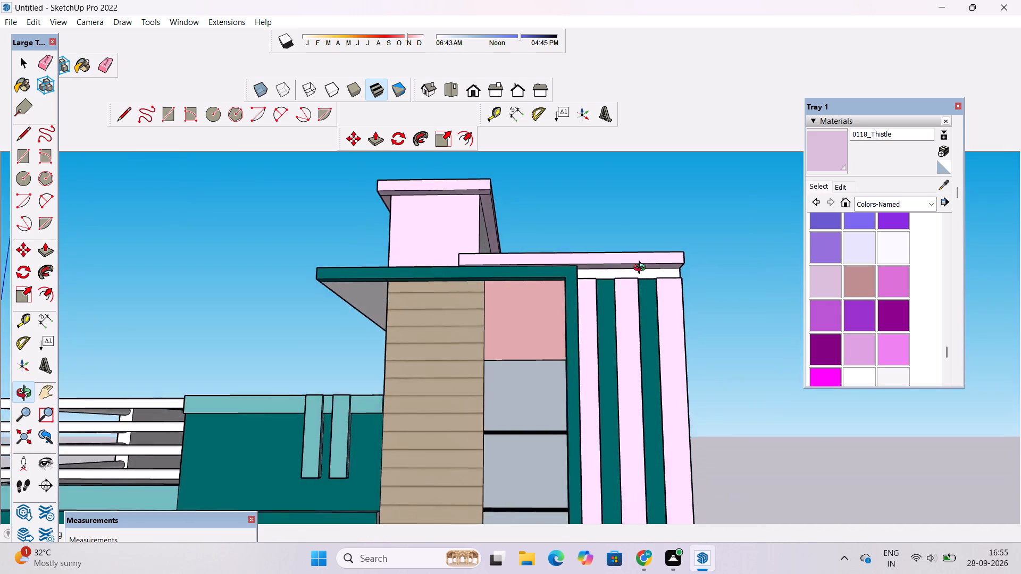
{"action": "left_click_drag", "start_coordinate": [642, 269], "coordinate": [650, 407]}
{"action": "scroll", "coordinate": [489, 372], "scroll_direction": "down", "scroll_amount": 5}
{"action": "left_click_drag", "start_coordinate": [428, 353], "coordinate": [510, 325], "text": "shift"}
{"action": "left_click_drag", "start_coordinate": [504, 348], "coordinate": [534, 282]}
{"action": "scroll", "coordinate": [522, 268], "scroll_direction": "up", "scroll_amount": 5}
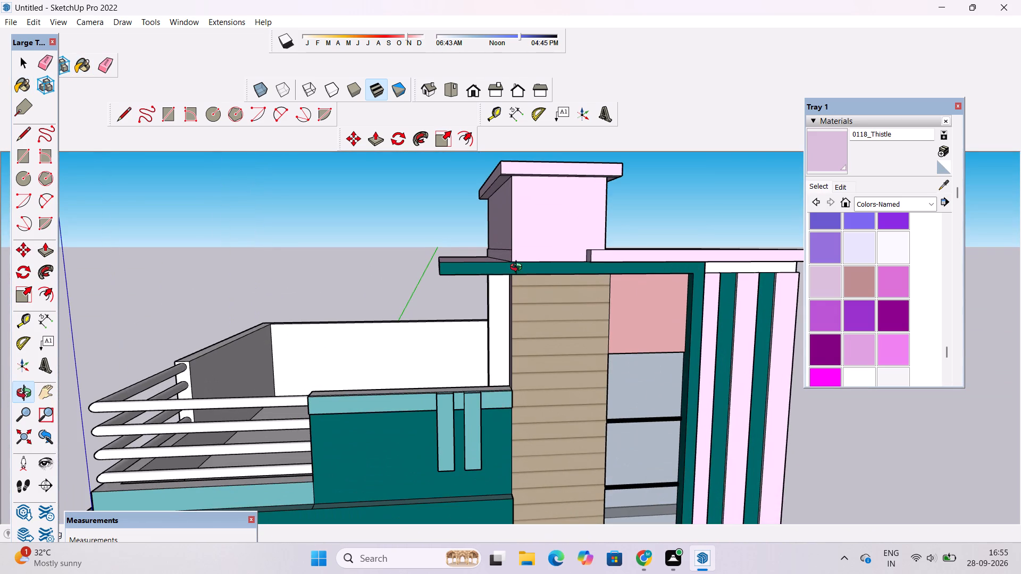
{"action": "left_click_drag", "start_coordinate": [558, 330], "coordinate": [517, 308]}
{"action": "left_click_drag", "start_coordinate": [498, 311], "coordinate": [492, 229]}
{"action": "scroll", "coordinate": [456, 252], "scroll_direction": "up", "scroll_amount": 4}
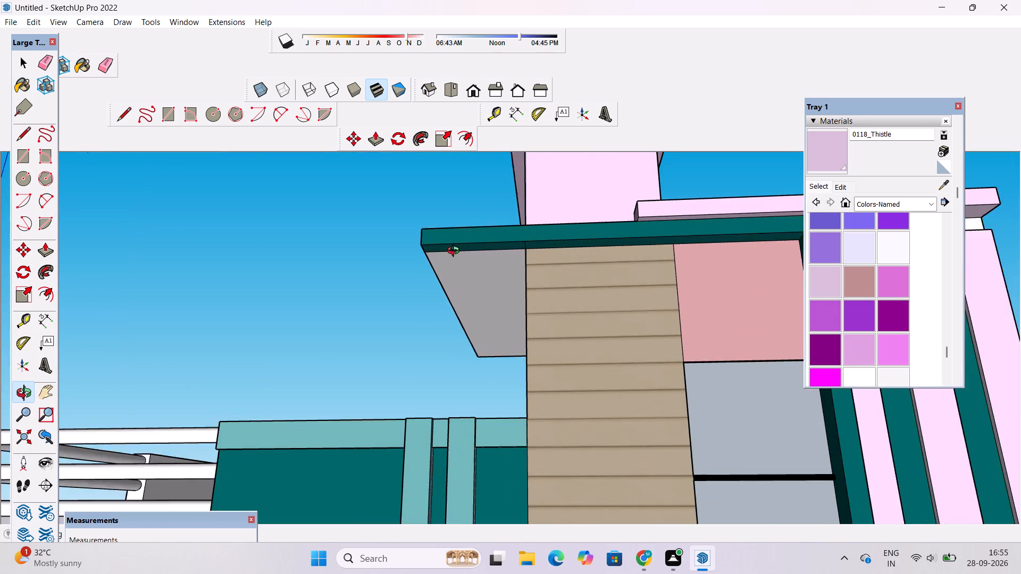
{"action": "left_click_drag", "start_coordinate": [463, 256], "coordinate": [521, 232]}
{"action": "scroll", "coordinate": [492, 268], "scroll_direction": "up", "scroll_amount": 4}
{"action": "key", "text": "d"}
{"action": "key", "text": "c"}
{"action": "scroll", "coordinate": [490, 272], "scroll_direction": "up", "scroll_amount": 4}
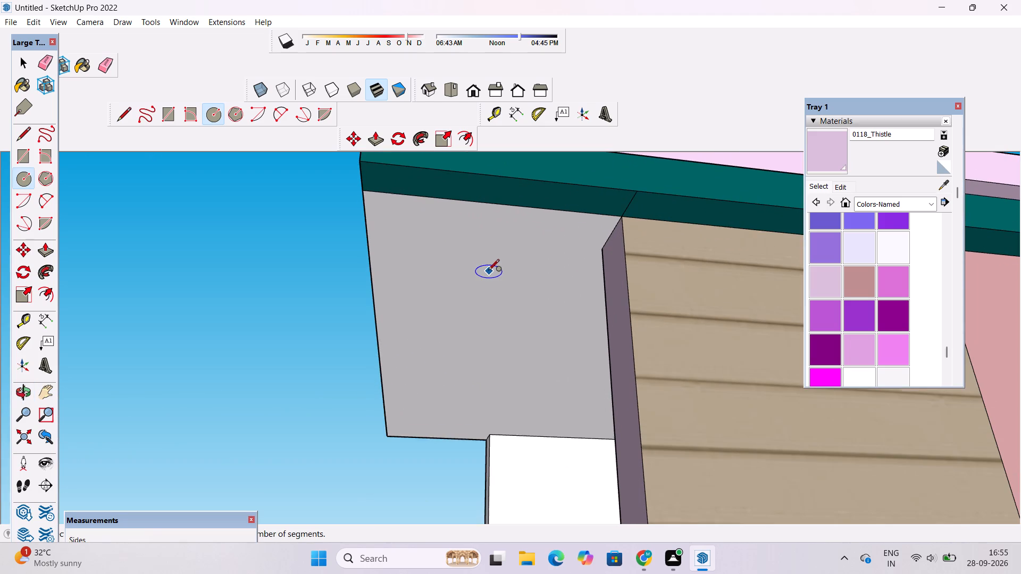
{"action": "left_click", "coordinate": [481, 264]}
{"action": "type", "text": "6\""}
{"action": "key", "text": "Return"}
Copy the circle twice towards the back of the canopy's underside to form a row of three.
{"action": "key", "text": "space"}
{"action": "double_click", "coordinate": [483, 265]}
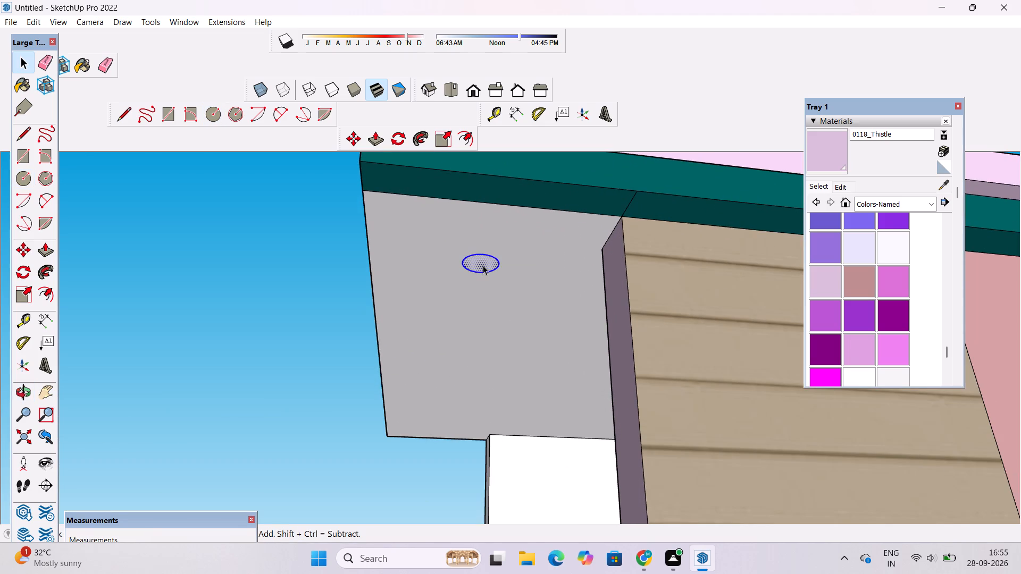
{"action": "key", "text": "m"}
{"action": "scroll", "coordinate": [475, 278], "scroll_direction": "up", "scroll_amount": 3}
{"action": "left_click", "coordinate": [482, 271]}
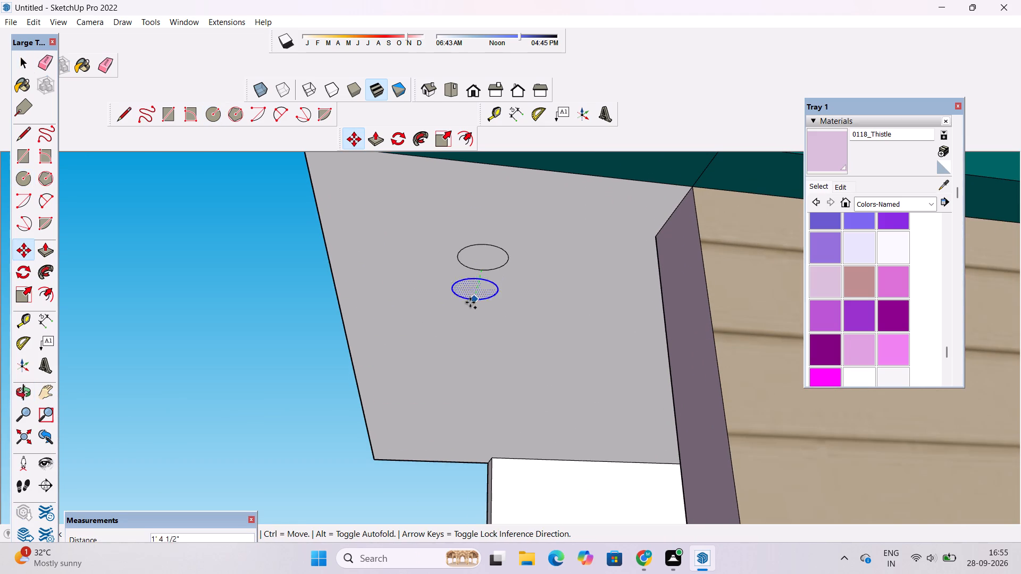
{"action": "left_click", "coordinate": [470, 331]}
{"action": "left_click", "coordinate": [461, 331]}
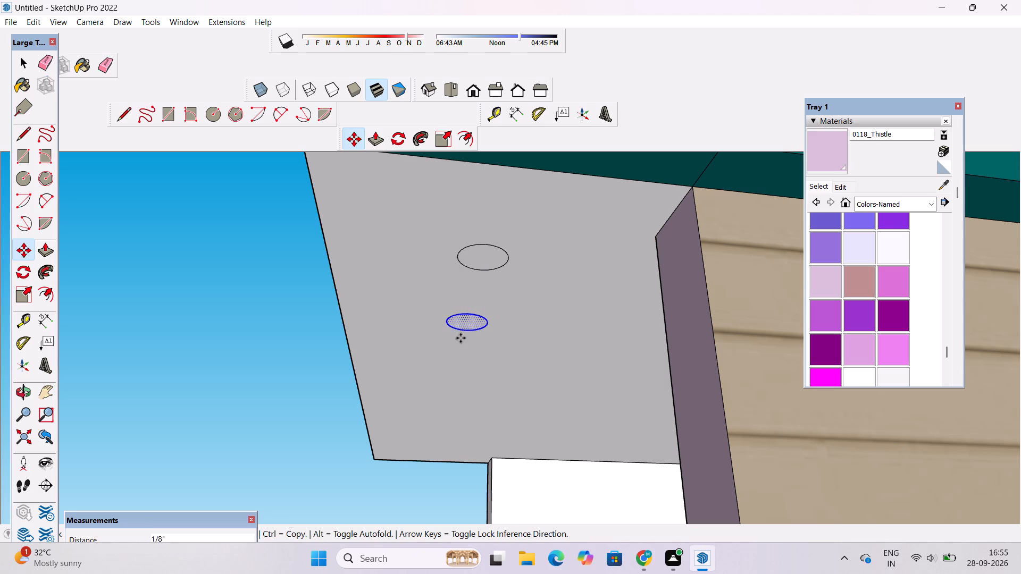
{"action": "left_click", "coordinate": [454, 383]}
{"action": "key", "text": "space"}
{"action": "scroll", "coordinate": [394, 337], "scroll_direction": "down", "scroll_amount": 3}
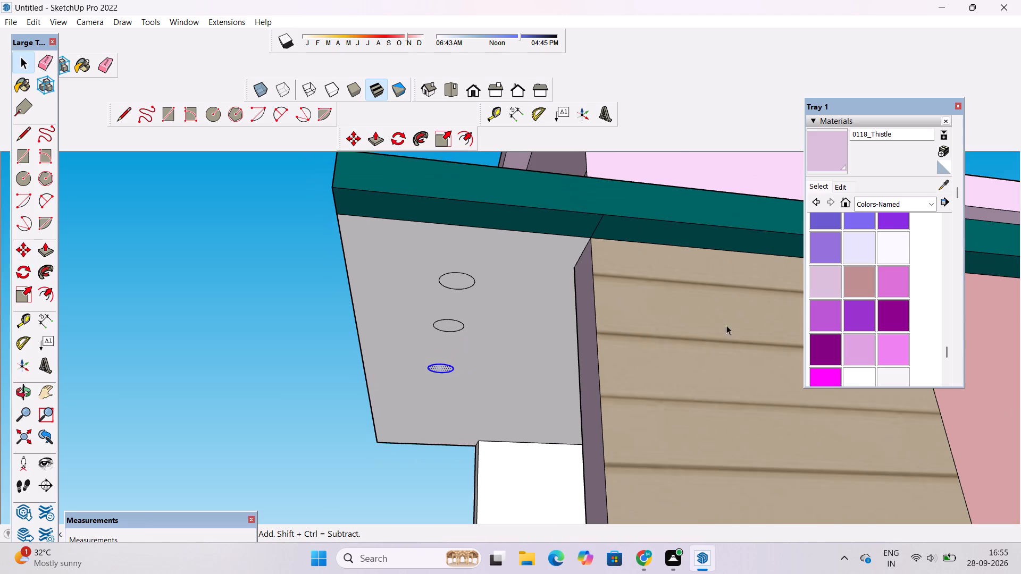
Paint the canopy's underside around the three circles with RosyBrown.
{"action": "left_click", "coordinate": [856, 284]}
{"action": "left_click", "coordinate": [509, 277]}
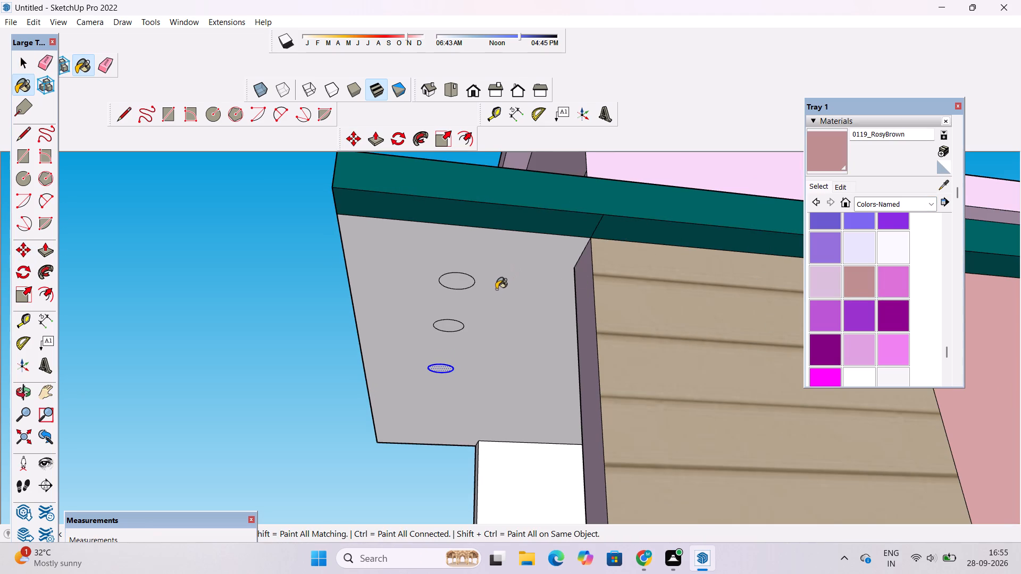
Paint the plinth face below the tall RosyBrown panel, the panel's bottom edge and the adjacent dark cyan frame's bottom end with RosyBrown.
{"action": "key", "text": "o"}
{"action": "scroll", "coordinate": [458, 300], "scroll_direction": "down", "scroll_amount": 14}
{"action": "left_click_drag", "start_coordinate": [521, 277], "coordinate": [470, 382]}
{"action": "left_click_drag", "start_coordinate": [469, 385], "coordinate": [458, 304], "text": "shift"}
{"action": "scroll", "coordinate": [456, 300], "scroll_direction": "down", "scroll_amount": 6}
{"action": "left_click_drag", "start_coordinate": [516, 416], "coordinate": [555, 238], "text": "shift"}
{"action": "left_click_drag", "start_coordinate": [613, 386], "coordinate": [625, 246]}
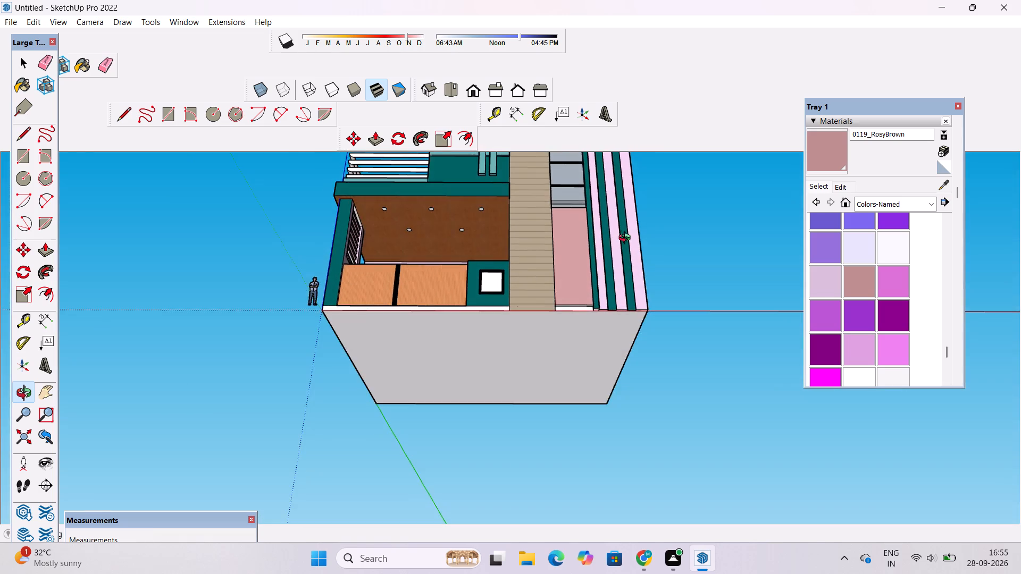
{"action": "scroll", "coordinate": [571, 296], "scroll_direction": "up", "scroll_amount": 12}
{"action": "left_click", "coordinate": [826, 155]}
{"action": "scroll", "coordinate": [640, 286], "scroll_direction": "up", "scroll_amount": 6}
{"action": "left_click", "coordinate": [627, 287]}
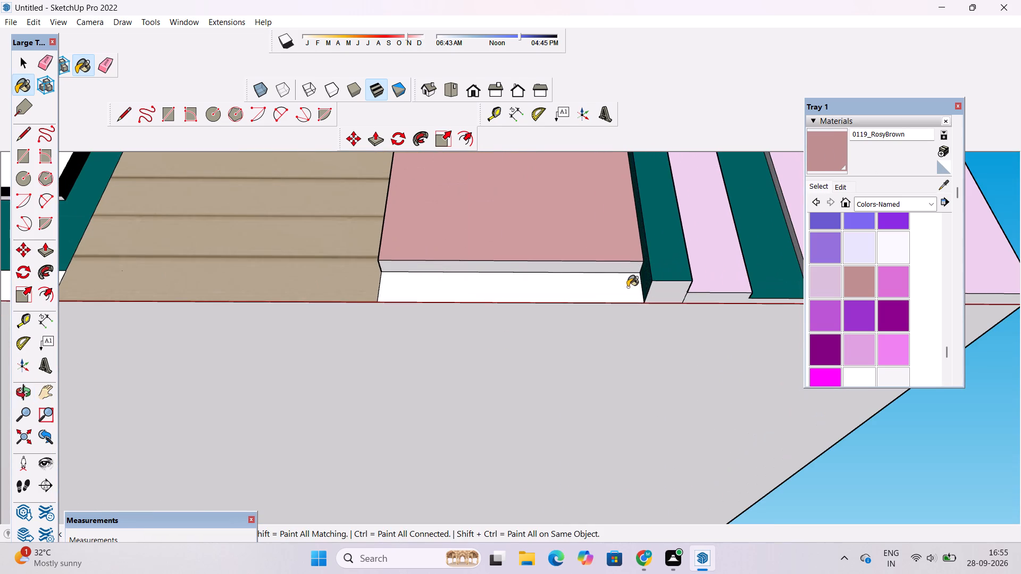
{"action": "left_click", "coordinate": [627, 268]}
{"action": "left_click", "coordinate": [660, 292]}
{"action": "scroll", "coordinate": [424, 256], "scroll_direction": "down", "scroll_amount": 8}
{"action": "scroll", "coordinate": [553, 285], "scroll_direction": "up", "scroll_amount": 7}
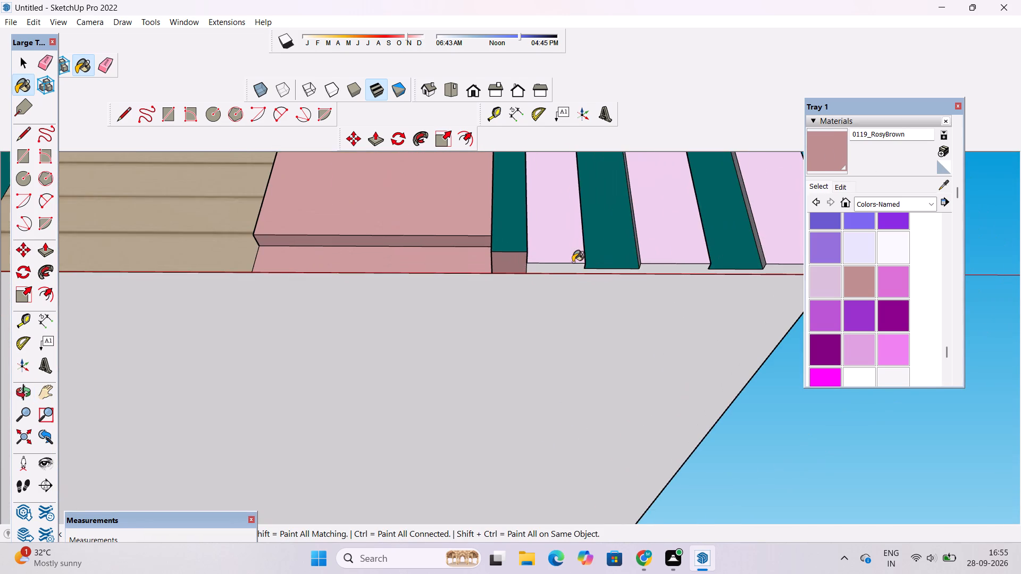
Paint the plinth face beneath the vertical dark cyan and Thistle stripes with RosyBrown.
{"action": "left_click", "coordinate": [567, 264]}
Paint the front edges of the rooftop block's cap slab and of the main roof slab above the stripes with RosyBrown.
{"action": "scroll", "coordinate": [462, 252], "scroll_direction": "down", "scroll_amount": 7}
{"action": "scroll", "coordinate": [526, 243], "scroll_direction": "down", "scroll_amount": 5}
{"action": "key", "text": "o"}
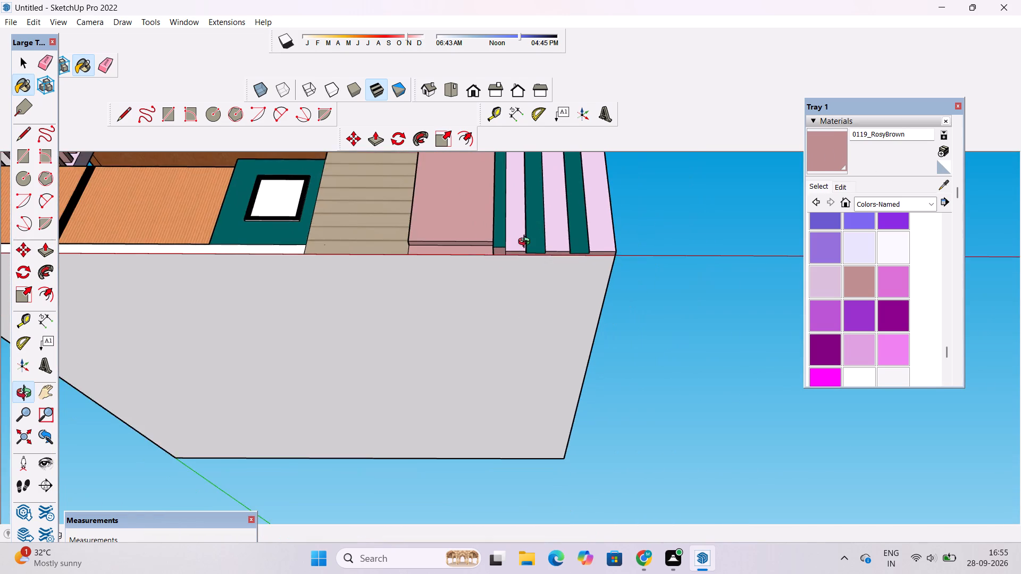
{"action": "scroll", "coordinate": [527, 243], "scroll_direction": "down", "scroll_amount": 7}
{"action": "left_click_drag", "start_coordinate": [572, 236], "coordinate": [560, 385]}
{"action": "scroll", "coordinate": [556, 345], "scroll_direction": "down", "scroll_amount": 17}
{"action": "scroll", "coordinate": [551, 247], "scroll_direction": "up", "scroll_amount": 6}
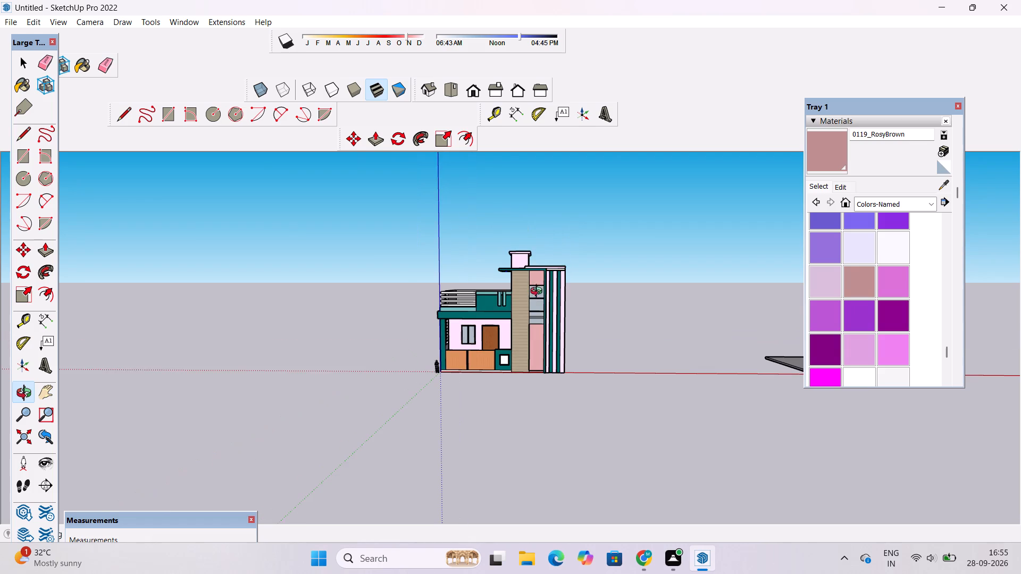
{"action": "left_click_drag", "start_coordinate": [532, 317], "coordinate": [549, 260], "text": "shift"}
{"action": "scroll", "coordinate": [543, 207], "scroll_direction": "up", "scroll_amount": 5, "text": "shift"}
{"action": "left_click_drag", "start_coordinate": [539, 244], "coordinate": [538, 271]}
{"action": "scroll", "coordinate": [550, 206], "scroll_direction": "up", "scroll_amount": 5}
{"action": "left_click_drag", "start_coordinate": [550, 206], "coordinate": [501, 295], "text": "shift"}
{"action": "scroll", "coordinate": [515, 310], "scroll_direction": "up", "scroll_amount": 3}
{"action": "left_click_drag", "start_coordinate": [516, 333], "coordinate": [524, 307]}
{"action": "left_click_drag", "start_coordinate": [524, 307], "coordinate": [533, 303], "text": "shift"}
{"action": "left_click", "coordinate": [810, 153], "text": "shift"}
{"action": "scroll", "coordinate": [523, 225], "scroll_direction": "up", "scroll_amount": 4, "text": "shift"}
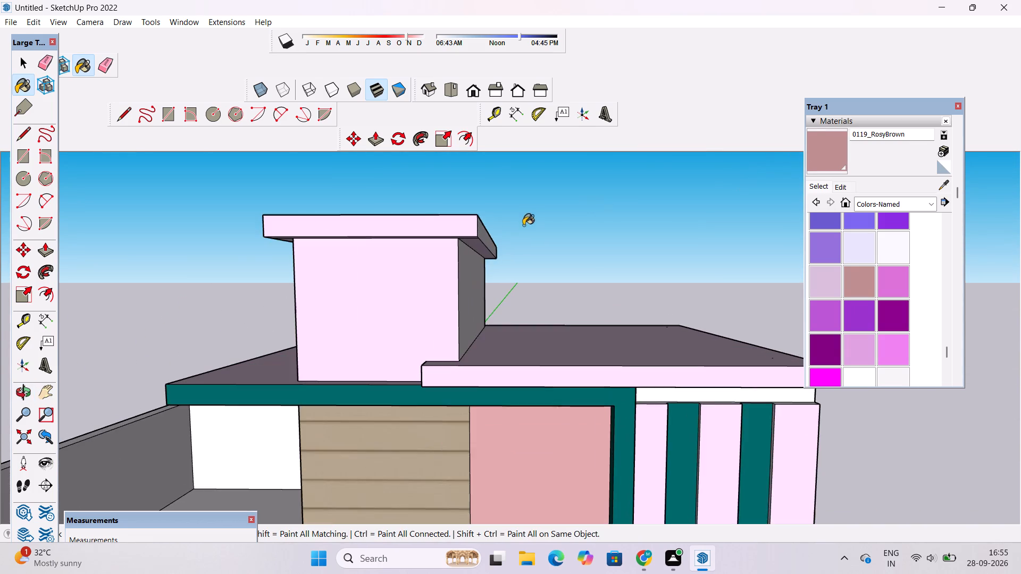
{"action": "left_click", "coordinate": [473, 227], "text": "shift"}
{"action": "left_click", "coordinate": [459, 227], "text": "shift"}
{"action": "scroll", "coordinate": [457, 230], "scroll_direction": "down", "scroll_amount": 7, "text": "shift"}
{"action": "scroll", "coordinate": [505, 304], "scroll_direction": "up", "scroll_amount": 5, "text": "shift"}
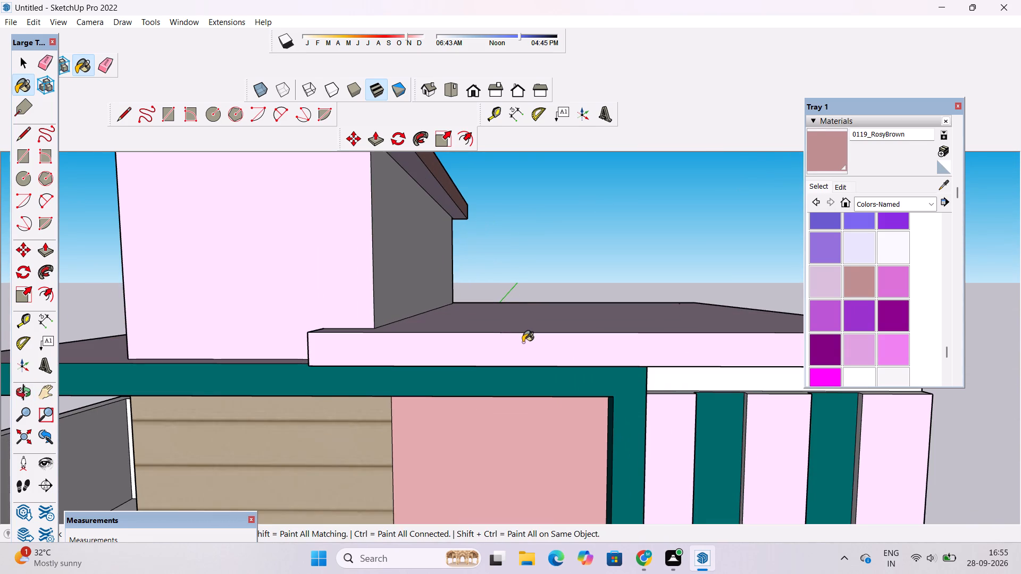
{"action": "left_click", "coordinate": [523, 342], "text": "shift"}
Paint the rooftop cap slab's side edges, underside and top face with RosyBrown.
{"action": "scroll", "coordinate": [541, 311], "scroll_direction": "down", "scroll_amount": 9, "text": "shift"}
{"action": "scroll", "coordinate": [470, 241], "scroll_direction": "up", "scroll_amount": 9, "text": "shift"}
{"action": "scroll", "coordinate": [495, 243], "scroll_direction": "down", "scroll_amount": 7, "text": "shift"}
{"action": "scroll", "coordinate": [499, 265], "scroll_direction": "up", "scroll_amount": 8, "text": "shift"}
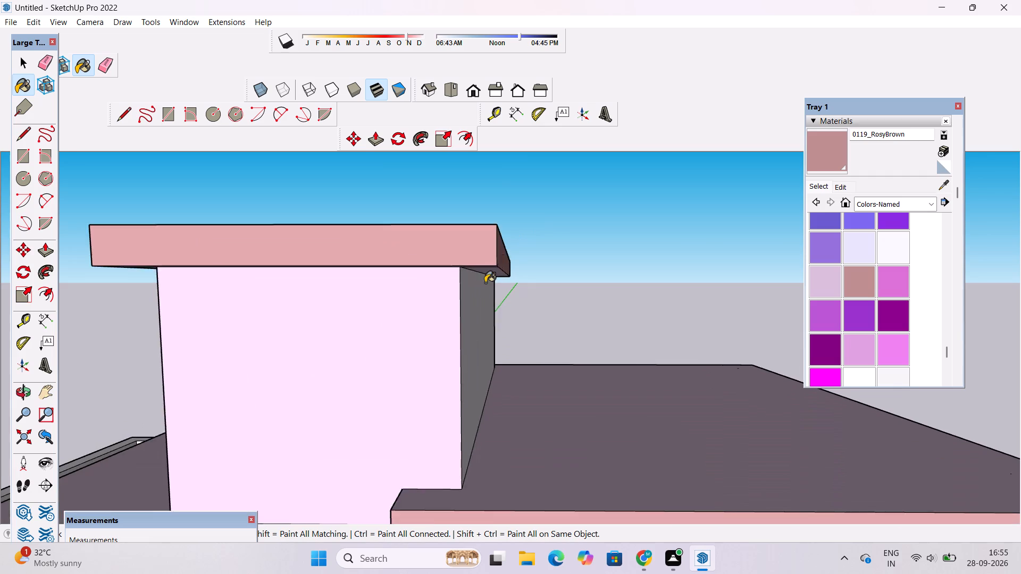
{"action": "scroll", "coordinate": [485, 283], "scroll_direction": "up", "scroll_amount": 4, "text": "shift"}
{"action": "left_click", "coordinate": [499, 238], "text": "shift"}
{"action": "left_click", "coordinate": [486, 168], "text": "shift"}
{"action": "scroll", "coordinate": [795, 311], "scroll_direction": "down", "scroll_amount": 12, "text": "shift"}
{"action": "scroll", "coordinate": [623, 309], "scroll_direction": "up", "scroll_amount": 5, "text": "shift"}
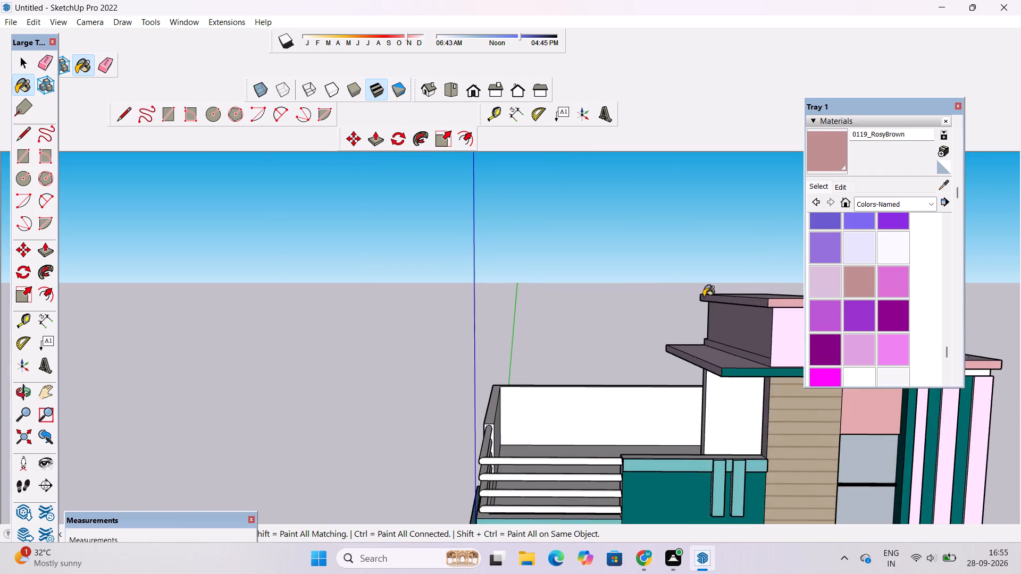
{"action": "scroll", "coordinate": [704, 297], "scroll_direction": "up", "scroll_amount": 3, "text": "shift"}
{"action": "scroll", "coordinate": [496, 231], "scroll_direction": "down", "scroll_amount": 11, "text": "shift"}
{"action": "scroll", "coordinate": [579, 243], "scroll_direction": "up", "scroll_amount": 9, "text": "shift"}
{"action": "left_click", "coordinate": [698, 268], "text": "shift"}
{"action": "scroll", "coordinate": [597, 217], "scroll_direction": "down", "scroll_amount": 6, "text": "shift"}
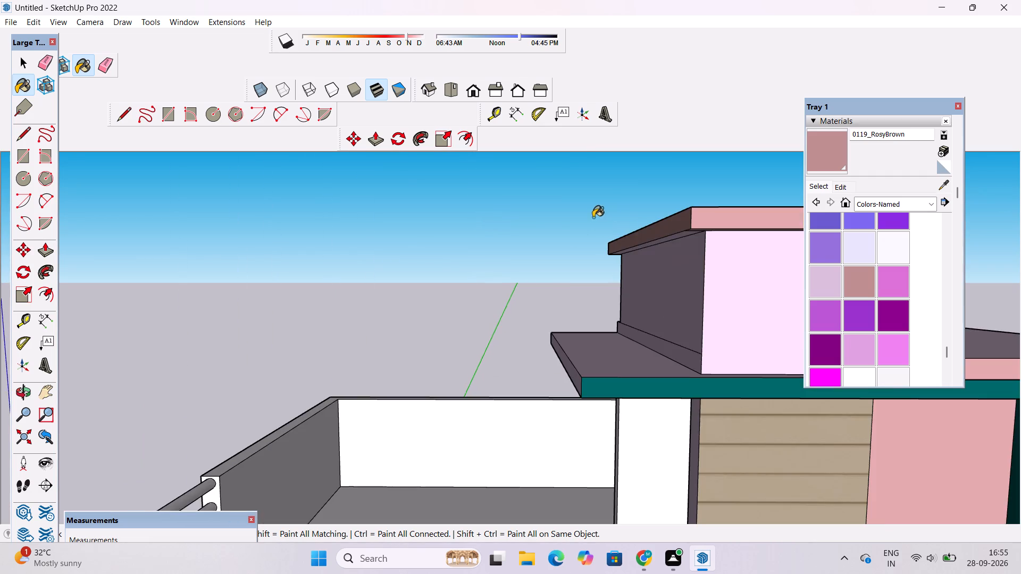
{"action": "scroll", "coordinate": [696, 258], "scroll_direction": "up", "scroll_amount": 4, "text": "shift"}
{"action": "scroll", "coordinate": [664, 228], "scroll_direction": "up", "scroll_amount": 4, "text": "shift"}
{"action": "left_click", "coordinate": [666, 215], "text": "shift"}
{"action": "key", "text": "o"}
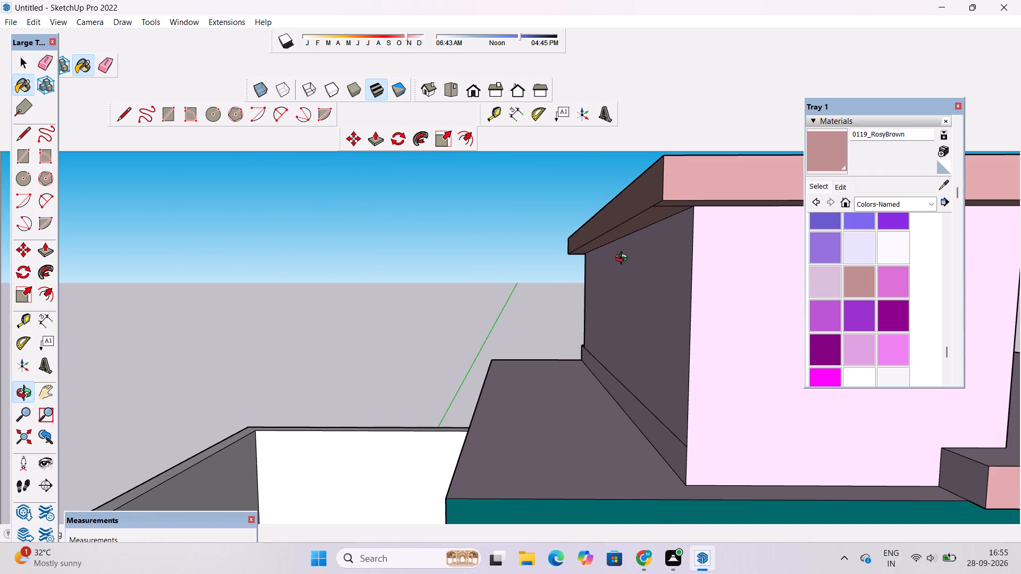
{"action": "scroll", "coordinate": [621, 260], "scroll_direction": "down", "scroll_amount": 5}
{"action": "left_click_drag", "start_coordinate": [611, 260], "coordinate": [601, 356]}
{"action": "left_click", "coordinate": [817, 150]}
{"action": "left_click", "coordinate": [702, 267]}
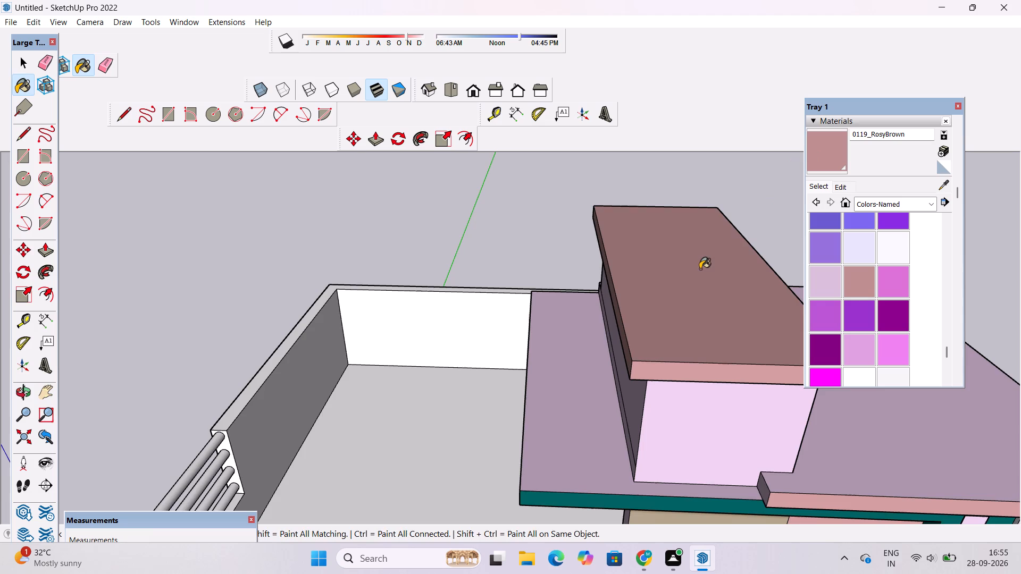
Paint the cap slab's rear edge, the rooftop block's rear wall and the projecting canopy's side edge with RosyBrown.
{"action": "key", "text": "o"}
{"action": "left_click_drag", "start_coordinate": [415, 271], "coordinate": [956, 273]}
{"action": "scroll", "coordinate": [319, 238], "scroll_direction": "up", "scroll_amount": 3}
{"action": "left_click_drag", "start_coordinate": [417, 241], "coordinate": [478, 265]}
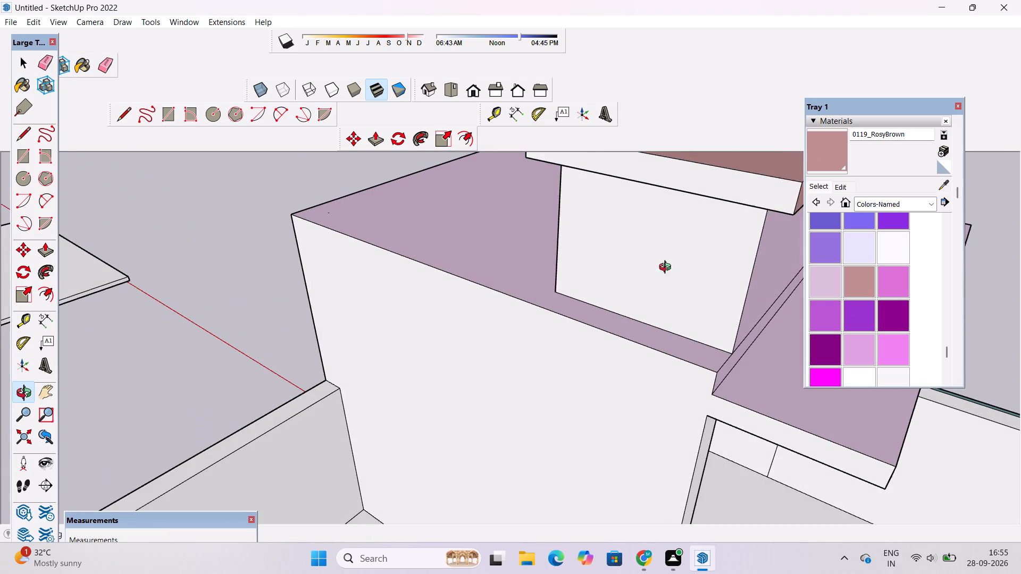
{"action": "left_click_drag", "start_coordinate": [835, 153], "coordinate": [820, 158]}
{"action": "left_click", "coordinate": [756, 181]}
{"action": "left_click", "coordinate": [660, 242]}
{"action": "scroll", "coordinate": [408, 301], "scroll_direction": "down", "scroll_amount": 7}
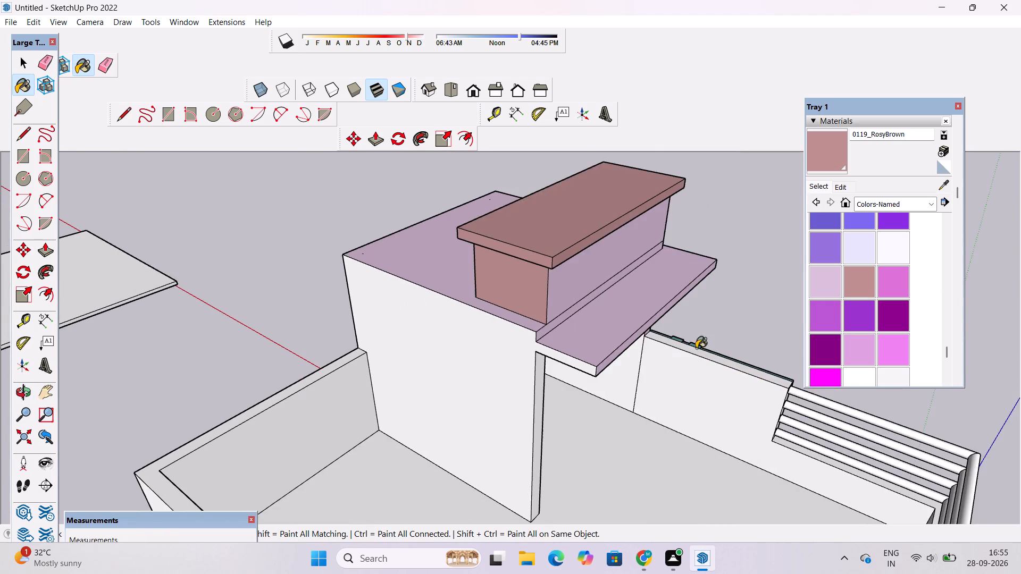
{"action": "scroll", "coordinate": [696, 348], "scroll_direction": "up", "scroll_amount": 5}
{"action": "left_click", "coordinate": [640, 274]}
Paint the inner faces and tops of the upper terrace's side and rear parapet walls with Lavender.
{"action": "type", "text": "po"}
{"action": "scroll", "coordinate": [652, 275], "scroll_direction": "down", "scroll_amount": 7}
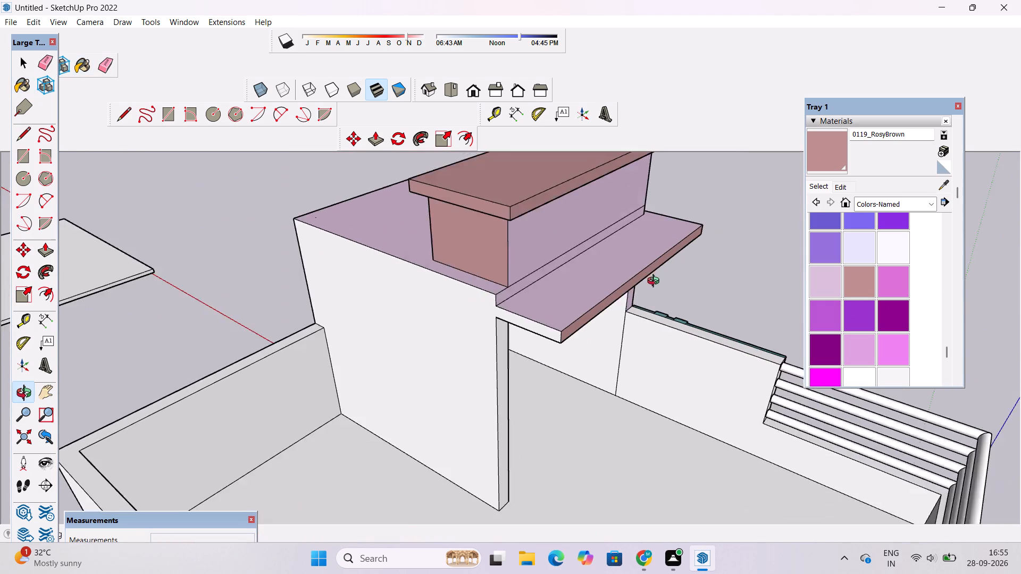
{"action": "left_click_drag", "start_coordinate": [708, 294], "coordinate": [392, 230]}
{"action": "scroll", "coordinate": [370, 250], "scroll_direction": "down", "scroll_amount": 6}
{"action": "left_click_drag", "start_coordinate": [680, 341], "coordinate": [387, 315]}
{"action": "scroll", "coordinate": [540, 347], "scroll_direction": "up", "scroll_amount": 3}
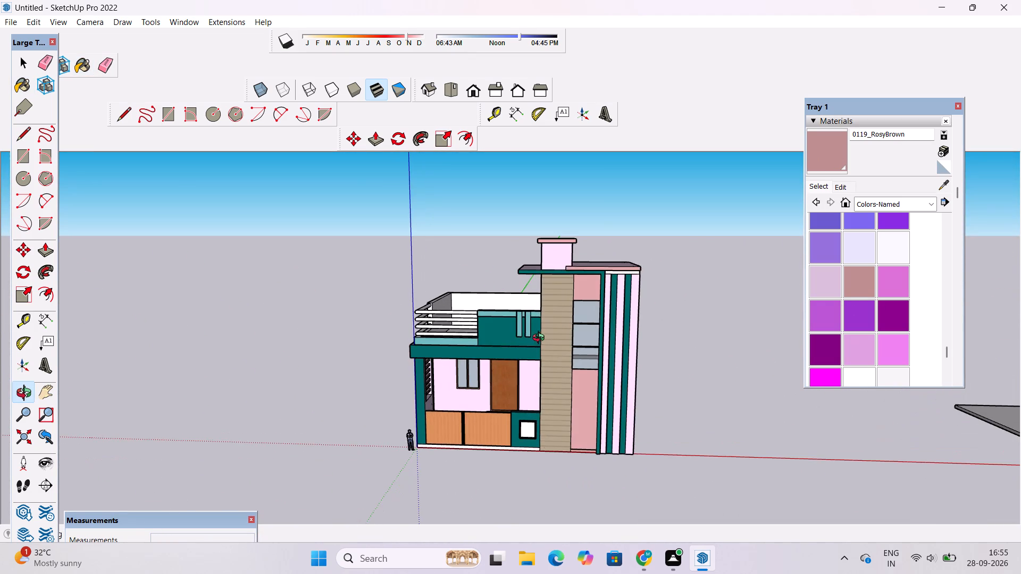
{"action": "left_click_drag", "start_coordinate": [528, 336], "coordinate": [590, 332], "text": "shift"}
{"action": "scroll", "coordinate": [566, 293], "scroll_direction": "up", "scroll_amount": 5}
{"action": "left_click_drag", "start_coordinate": [567, 301], "coordinate": [562, 327]}
{"action": "scroll", "coordinate": [561, 325], "scroll_direction": "down", "scroll_amount": 5}
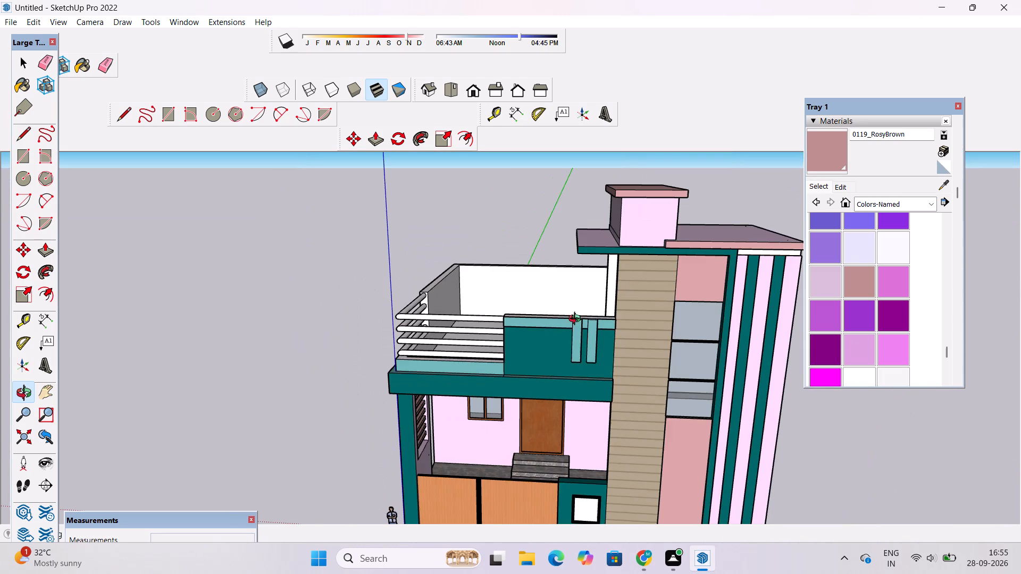
{"action": "left_click", "coordinate": [866, 247]}
{"action": "scroll", "coordinate": [496, 297], "scroll_direction": "up", "scroll_amount": 5}
{"action": "left_click", "coordinate": [413, 288]}
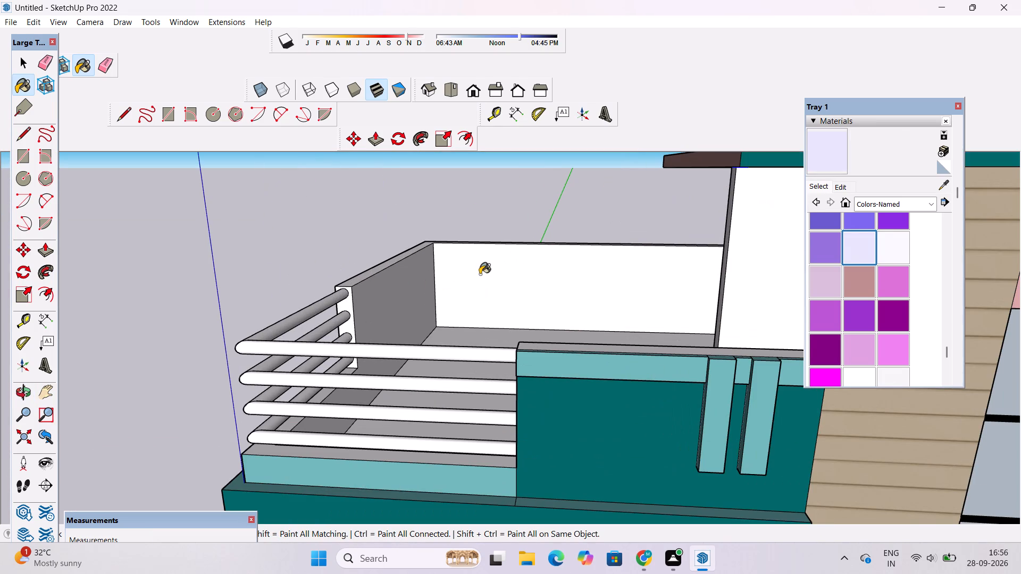
{"action": "left_click", "coordinate": [480, 274]}
{"action": "scroll", "coordinate": [413, 255], "scroll_direction": "up", "scroll_amount": 5}
{"action": "left_click", "coordinate": [414, 250]}
{"action": "scroll", "coordinate": [463, 233], "scroll_direction": "up", "scroll_amount": 11}
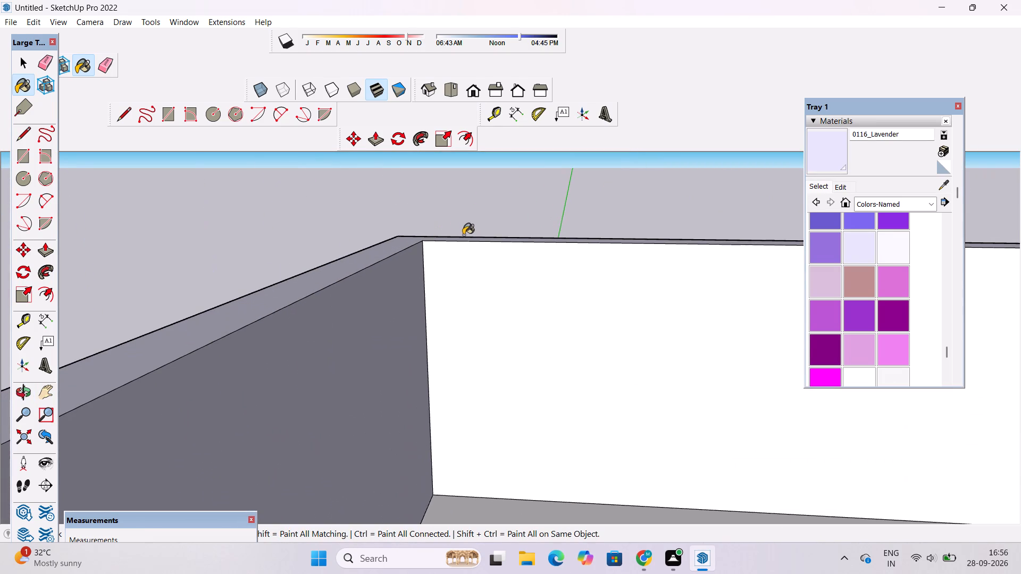
{"action": "left_click", "coordinate": [482, 243]}
{"action": "left_click", "coordinate": [487, 239]}
{"action": "scroll", "coordinate": [433, 235], "scroll_direction": "down", "scroll_amount": 20}
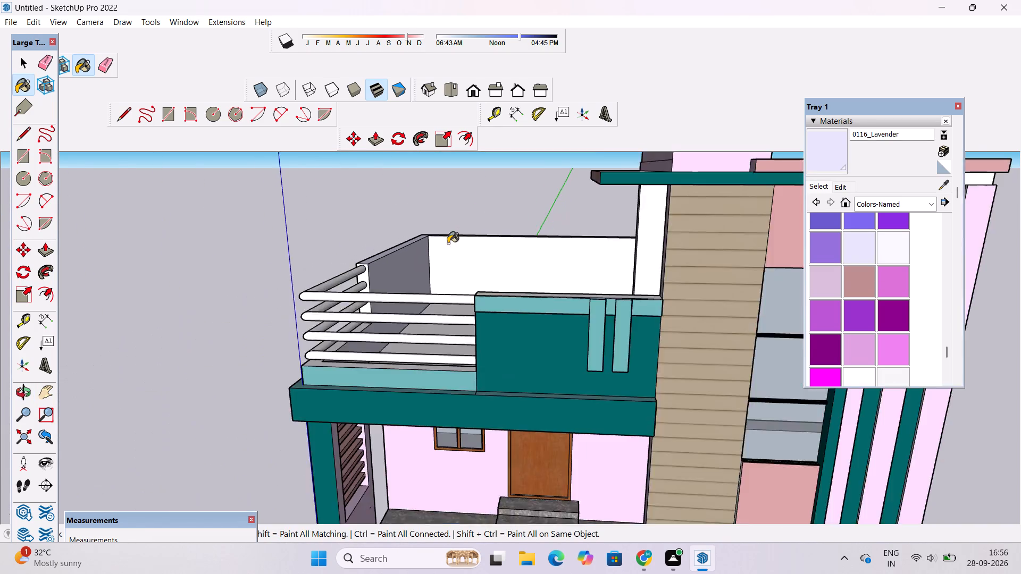
Paint the stair block's walls facing the upper terrace, including the recess under the canopy, with Lavender.
{"action": "scroll", "coordinate": [448, 243], "scroll_direction": "down", "scroll_amount": 3}
{"action": "scroll", "coordinate": [493, 247], "scroll_direction": "up", "scroll_amount": 10}
{"action": "left_click", "coordinate": [765, 272]}
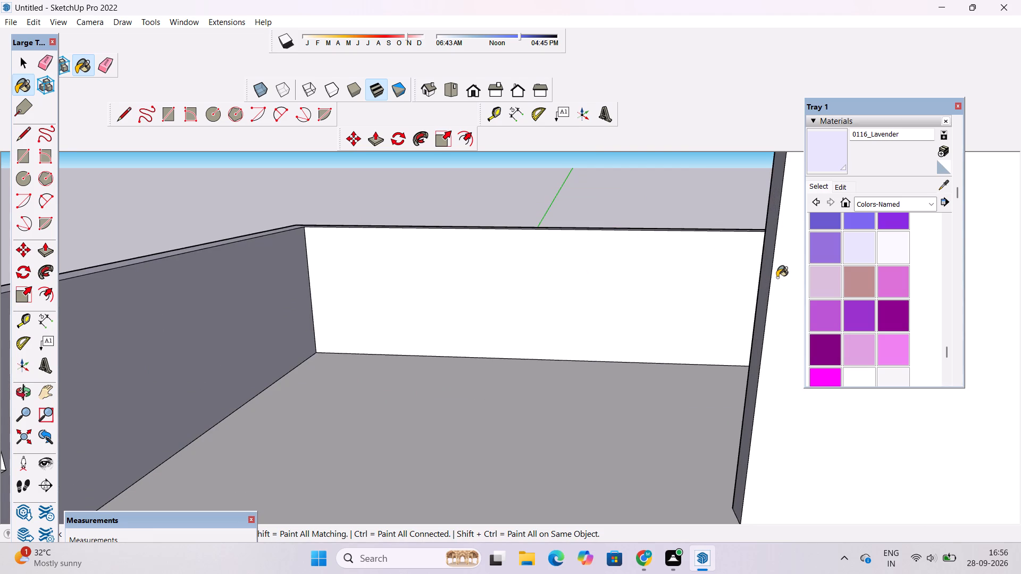
{"action": "left_click", "coordinate": [777, 277]}
{"action": "key", "text": "o"}
{"action": "scroll", "coordinate": [552, 279], "scroll_direction": "down", "scroll_amount": 7}
{"action": "left_click_drag", "start_coordinate": [431, 297], "coordinate": [749, 277]}
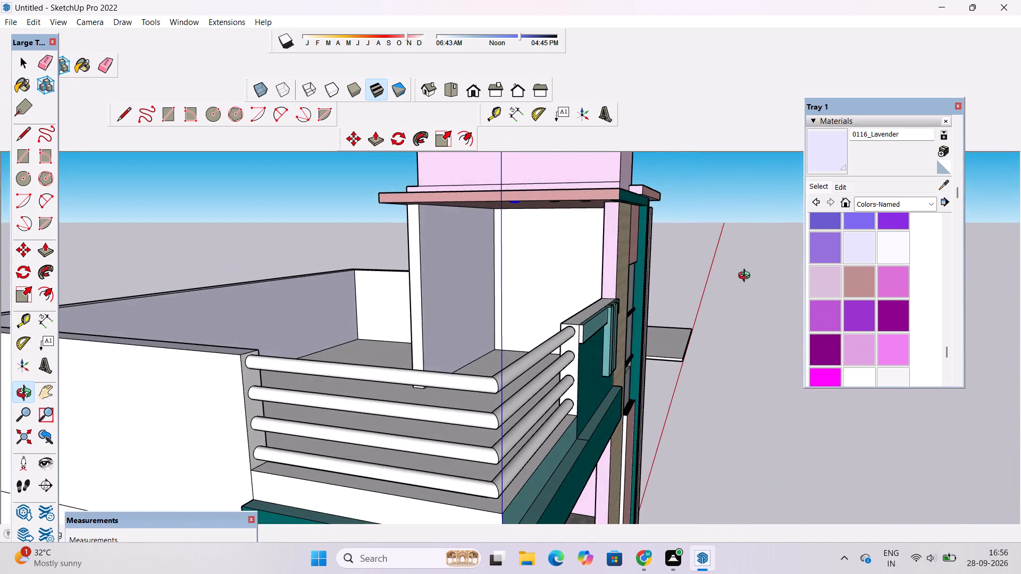
{"action": "left_click_drag", "start_coordinate": [440, 294], "coordinate": [524, 318]}
{"action": "left_click_drag", "start_coordinate": [815, 150], "coordinate": [801, 155]}
{"action": "left_click", "coordinate": [430, 247]}
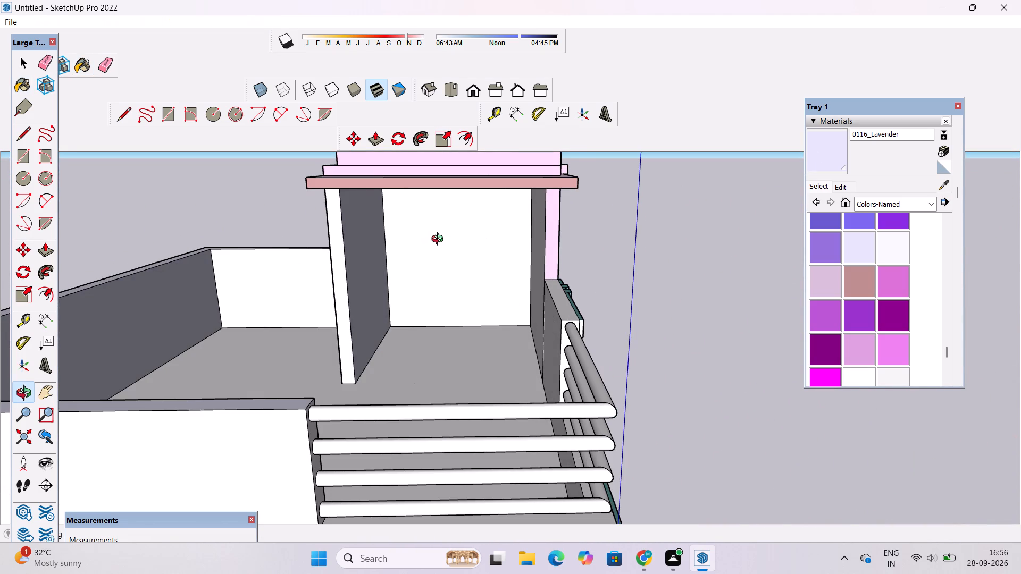
{"action": "scroll", "coordinate": [440, 240], "scroll_direction": "up", "scroll_amount": 4}
{"action": "left_click_drag", "start_coordinate": [821, 152], "coordinate": [808, 156]}
{"action": "scroll", "coordinate": [525, 249], "scroll_direction": "up", "scroll_amount": 3}
{"action": "left_click", "coordinate": [523, 246]}
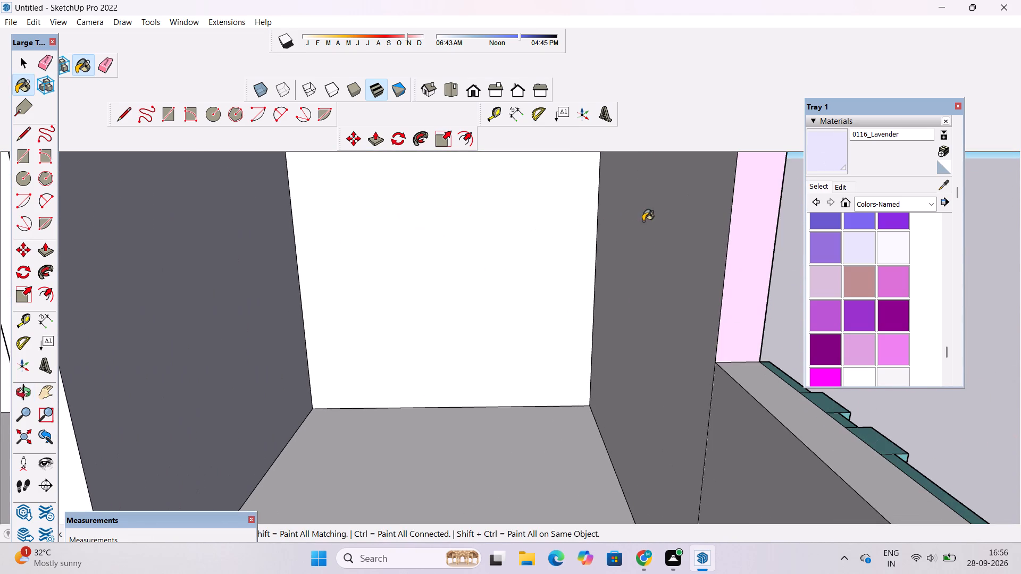
{"action": "left_click", "coordinate": [646, 221]}
Paint the terrace's front parapet inner face and top, the rear parapet top and the detached ground slab with Lavender.
{"action": "scroll", "coordinate": [682, 349], "scroll_direction": "down", "scroll_amount": 5}
{"action": "left_click", "coordinate": [710, 373]}
{"action": "left_click", "coordinate": [719, 366]}
{"action": "scroll", "coordinate": [747, 341], "scroll_direction": "down", "scroll_amount": 6}
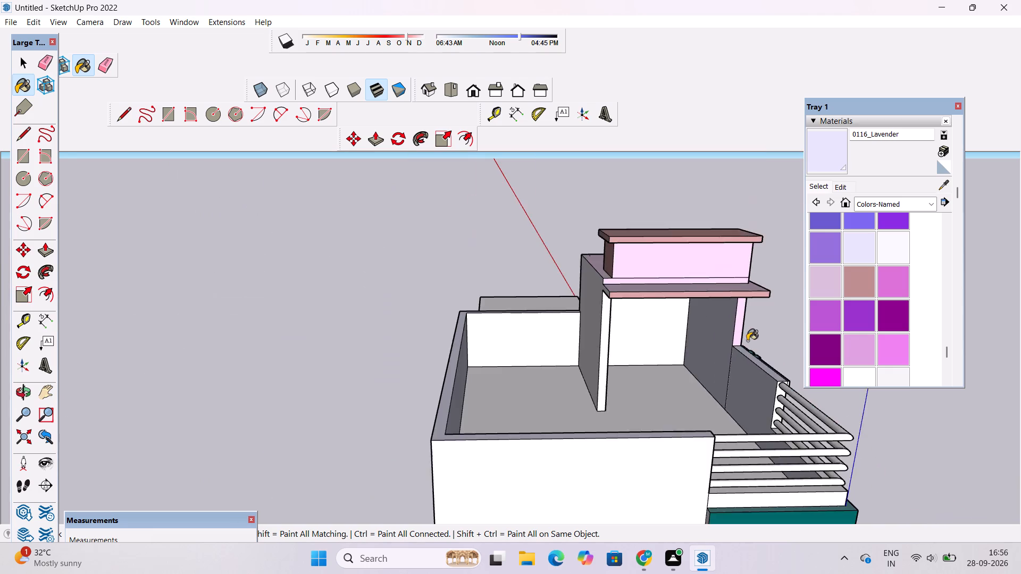
{"action": "scroll", "coordinate": [468, 309], "scroll_direction": "up", "scroll_amount": 5}
{"action": "left_click", "coordinate": [759, 356]}
{"action": "left_click_drag", "start_coordinate": [671, 341], "coordinate": [664, 336]}
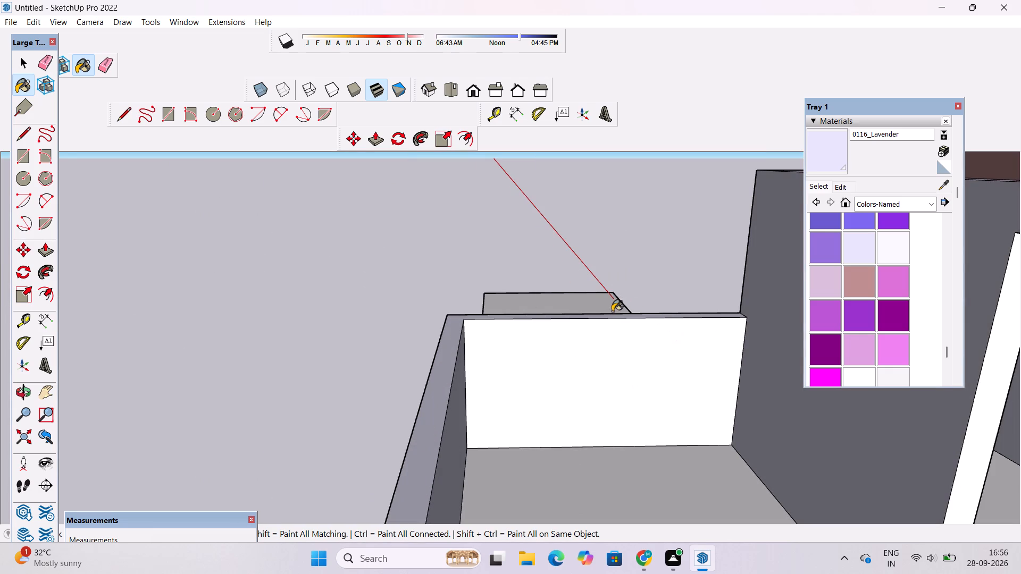
{"action": "left_click", "coordinate": [612, 311]}
{"action": "left_click", "coordinate": [611, 317]}
Paint the house's outer rear wall with its floor band and the adjoining terrace-side outer wall with Lavender.
{"action": "key", "text": "o"}
{"action": "scroll", "coordinate": [517, 301], "scroll_direction": "down", "scroll_amount": 10}
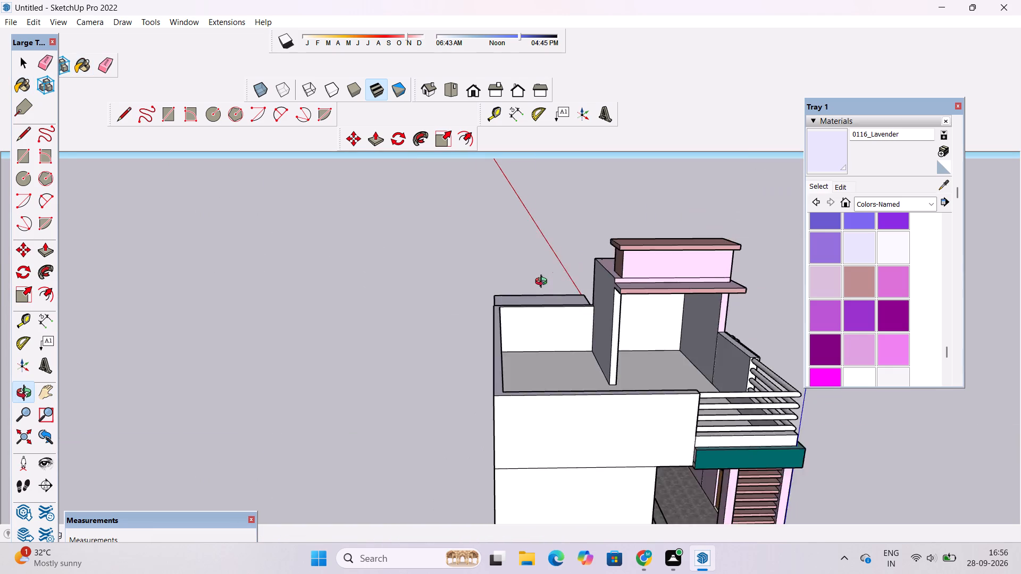
{"action": "scroll", "coordinate": [543, 283], "scroll_direction": "down", "scroll_amount": 3}
{"action": "left_click_drag", "start_coordinate": [508, 347], "coordinate": [718, 335]}
{"action": "scroll", "coordinate": [436, 306], "scroll_direction": "up", "scroll_amount": 5}
{"action": "left_click_drag", "start_coordinate": [482, 327], "coordinate": [551, 323]}
{"action": "left_click", "coordinate": [826, 157]}
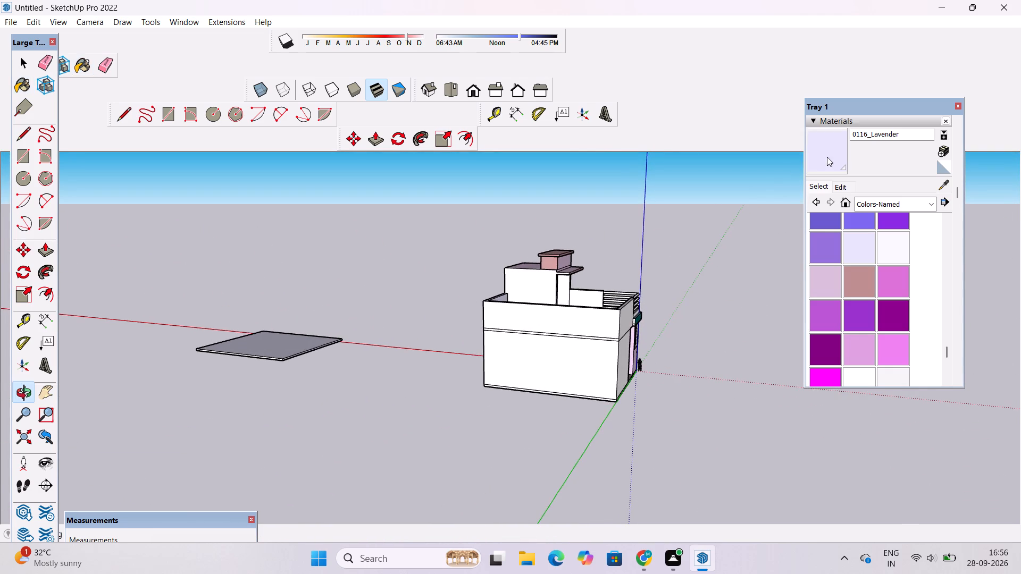
{"action": "scroll", "coordinate": [575, 360], "scroll_direction": "up", "scroll_amount": 6}
{"action": "left_click_drag", "start_coordinate": [629, 305], "coordinate": [626, 311]}
{"action": "left_click", "coordinate": [610, 379]}
{"action": "scroll", "coordinate": [624, 333], "scroll_direction": "up", "scroll_amount": 6}
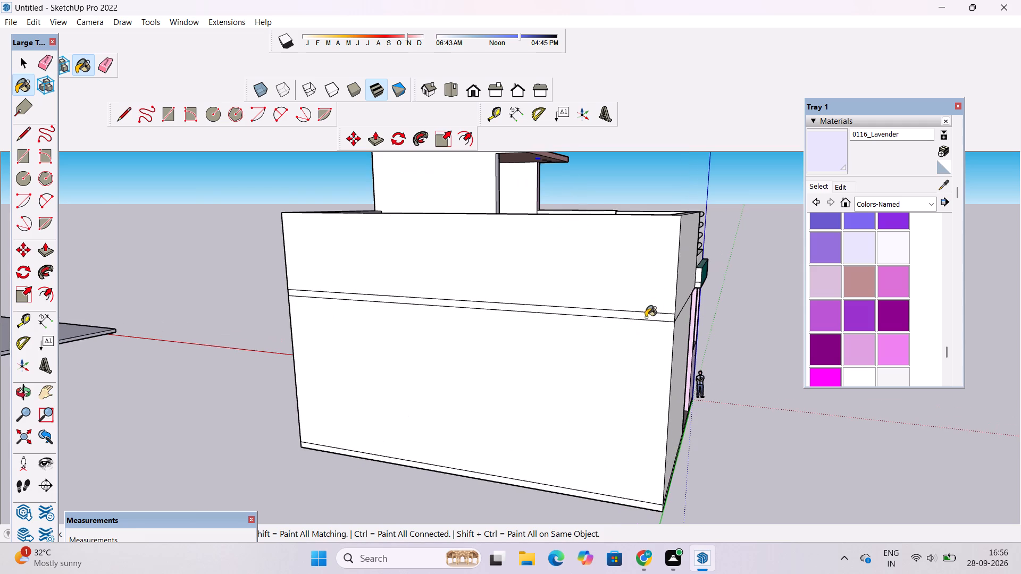
{"action": "left_click", "coordinate": [646, 317]}
{"action": "left_click", "coordinate": [687, 284]}
{"action": "left_click", "coordinate": [672, 361]}
{"action": "left_click", "coordinate": [680, 364]}
Paint the tall outer side wall next to the vertical stripes with Lavender.
{"action": "key", "text": "o"}
{"action": "left_click_drag", "start_coordinate": [702, 373], "coordinate": [400, 348]}
{"action": "scroll", "coordinate": [400, 348], "scroll_direction": "down", "scroll_amount": 6}
{"action": "left_click_drag", "start_coordinate": [537, 358], "coordinate": [352, 354]}
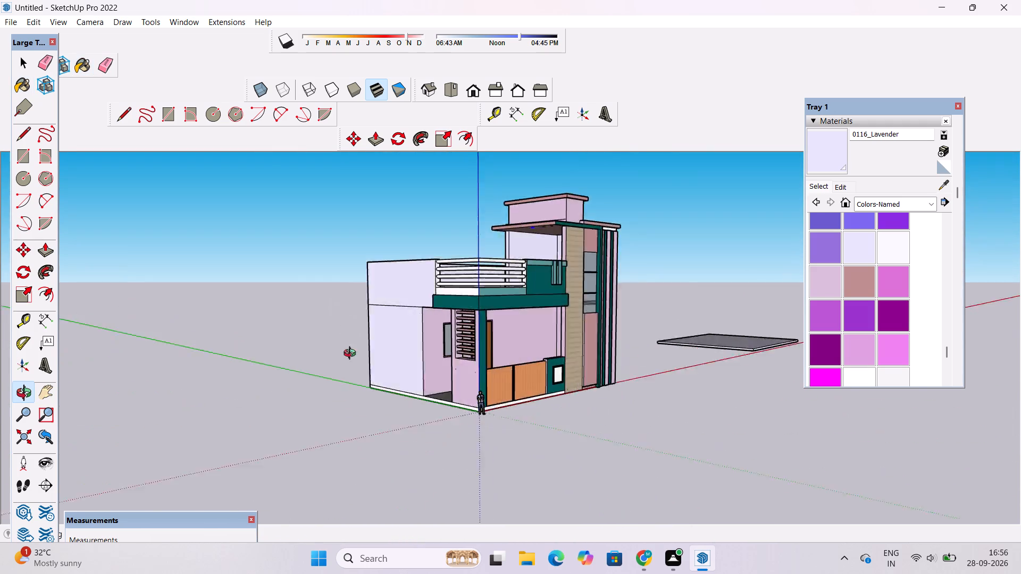
{"action": "left_click_drag", "start_coordinate": [352, 354], "coordinate": [255, 356]}
{"action": "scroll", "coordinate": [648, 334], "scroll_direction": "up", "scroll_amount": 4}
{"action": "left_click_drag", "start_coordinate": [647, 335], "coordinate": [508, 353]}
{"action": "scroll", "coordinate": [592, 334], "scroll_direction": "up", "scroll_amount": 3}
{"action": "left_click_drag", "start_coordinate": [748, 330], "coordinate": [631, 314]}
{"action": "left_click_drag", "start_coordinate": [663, 325], "coordinate": [558, 325]}
{"action": "left_click_drag", "start_coordinate": [599, 341], "coordinate": [554, 347]}
{"action": "scroll", "coordinate": [553, 348], "scroll_direction": "down", "scroll_amount": 4}
{"action": "left_click_drag", "start_coordinate": [586, 347], "coordinate": [549, 354]}
{"action": "left_click", "coordinate": [829, 149]}
{"action": "scroll", "coordinate": [499, 255], "scroll_direction": "up", "scroll_amount": 4}
{"action": "left_click", "coordinate": [499, 253]}
{"action": "scroll", "coordinate": [439, 250], "scroll_direction": "up", "scroll_amount": 5}
{"action": "left_click", "coordinate": [481, 232]}
{"action": "scroll", "coordinate": [479, 198], "scroll_direction": "down", "scroll_amount": 14}
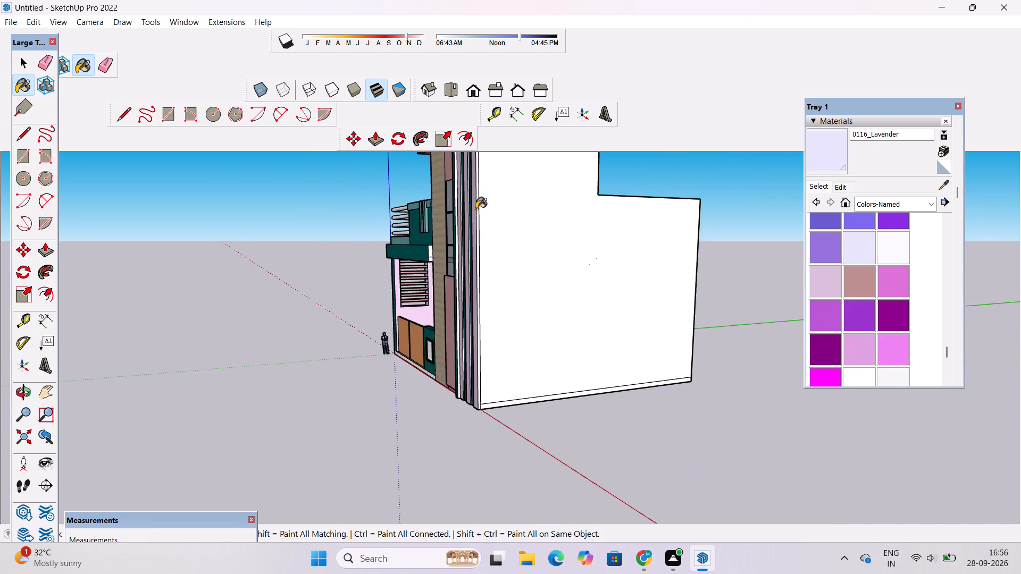
Paint the white plinth strip below the wooden gate and the dark cyan framed gate post with Stone Marble.
{"action": "scroll", "coordinate": [476, 209], "scroll_direction": "down", "scroll_amount": 4}
{"action": "key", "text": "o"}
{"action": "left_click_drag", "start_coordinate": [446, 320], "coordinate": [579, 387]}
{"action": "scroll", "coordinate": [562, 352], "scroll_direction": "down", "scroll_amount": 5}
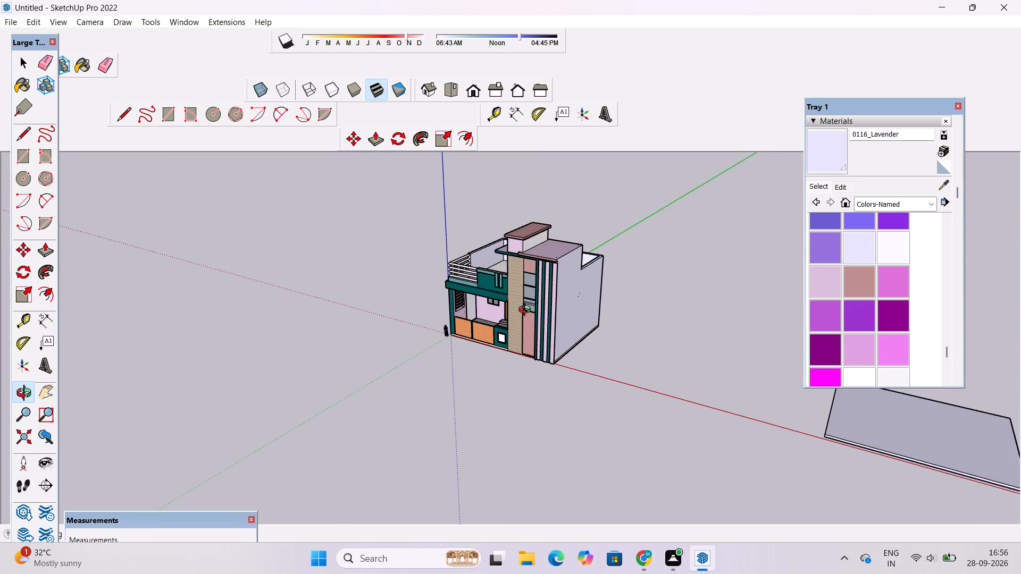
{"action": "left_click_drag", "start_coordinate": [527, 311], "coordinate": [601, 252]}
{"action": "scroll", "coordinate": [572, 255], "scroll_direction": "up", "scroll_amount": 3}
{"action": "left_click_drag", "start_coordinate": [555, 278], "coordinate": [632, 296]}
{"action": "left_click_drag", "start_coordinate": [538, 331], "coordinate": [650, 318], "text": "shift"}
{"action": "left_click_drag", "start_coordinate": [591, 343], "coordinate": [443, 337], "text": "shift"}
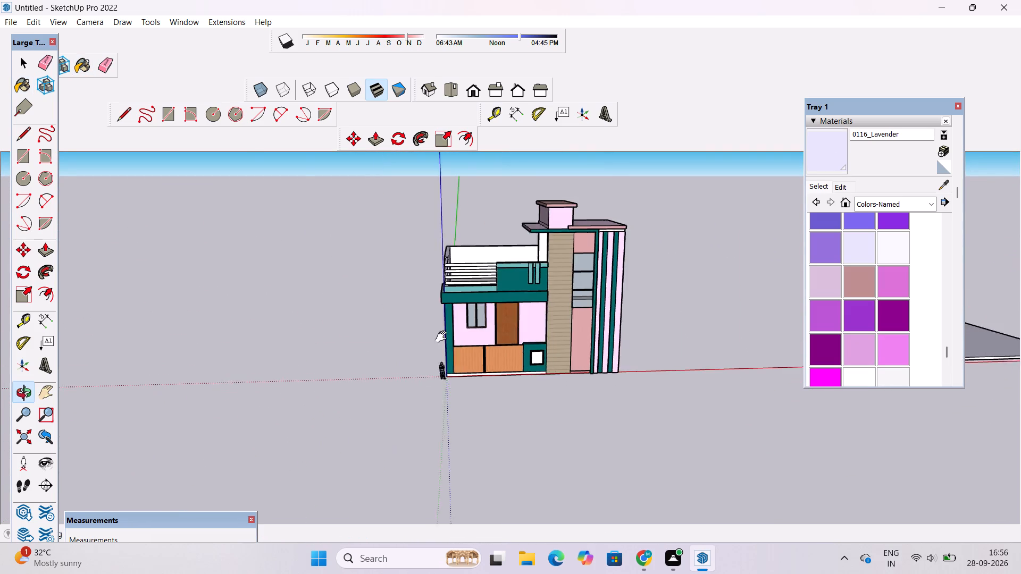
{"action": "left_click_drag", "start_coordinate": [443, 337], "coordinate": [382, 336], "text": "shift"}
{"action": "scroll", "coordinate": [386, 337], "scroll_direction": "down", "scroll_amount": 5, "text": "shift"}
{"action": "left_click_drag", "start_coordinate": [392, 341], "coordinate": [374, 336], "text": "shift"}
{"action": "scroll", "coordinate": [363, 342], "scroll_direction": "up", "scroll_amount": 9}
{"action": "left_click_drag", "start_coordinate": [338, 356], "coordinate": [367, 350], "text": "shift"}
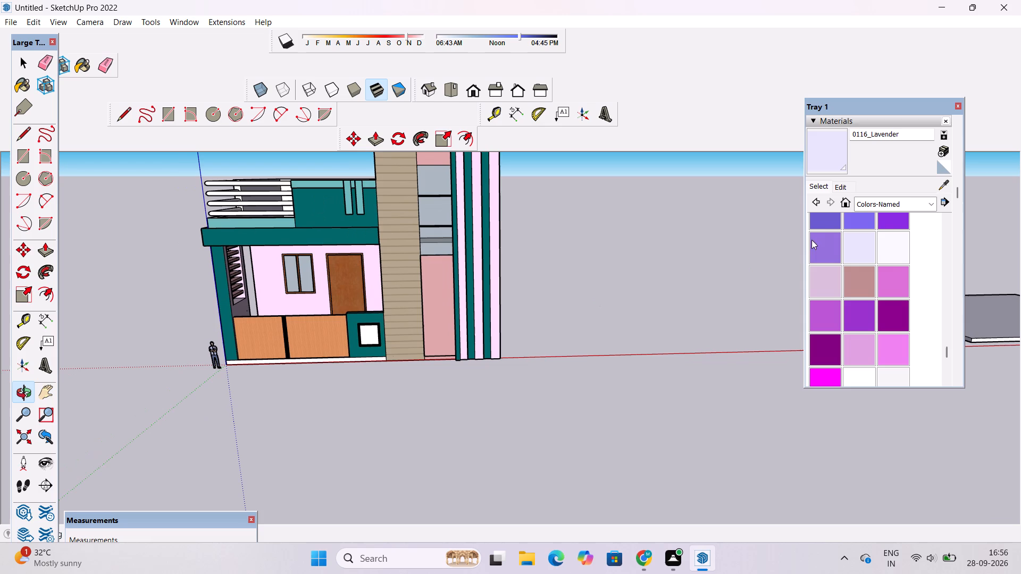
{"action": "left_click", "coordinate": [880, 199]}
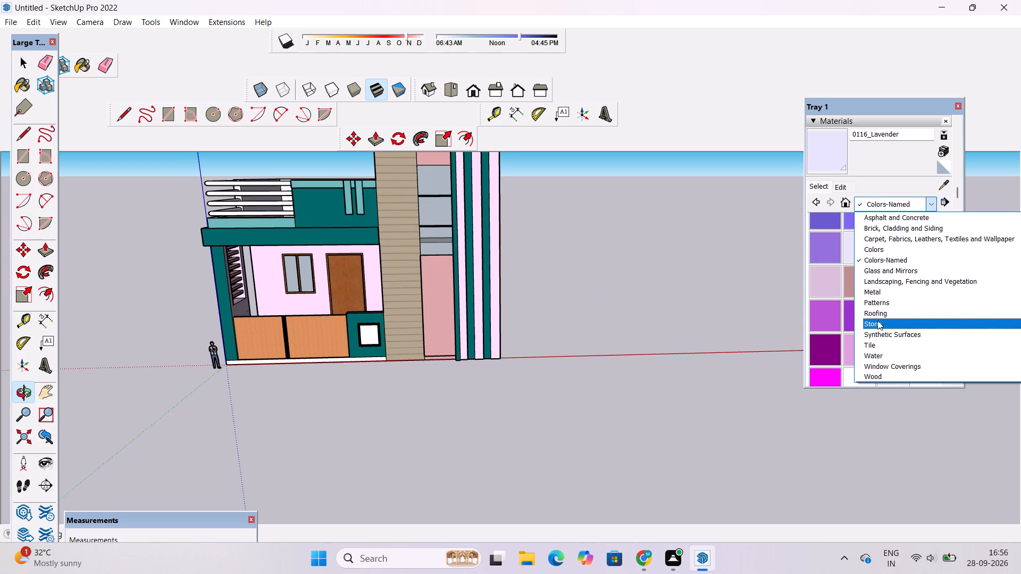
{"action": "left_click", "coordinate": [877, 323]}
{"action": "left_click", "coordinate": [893, 263]}
{"action": "scroll", "coordinate": [344, 367], "scroll_direction": "up", "scroll_amount": 9}
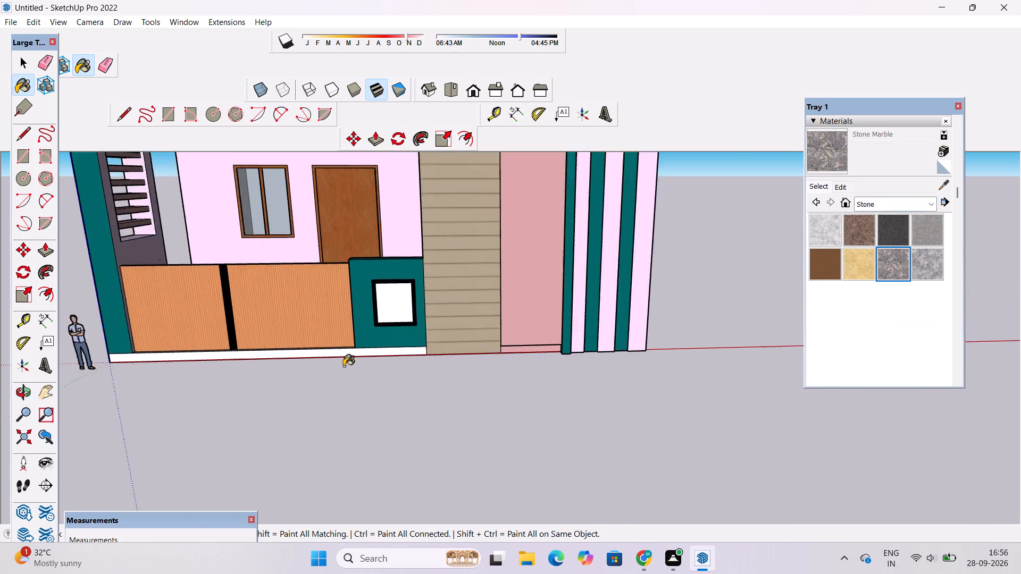
{"action": "scroll", "coordinate": [344, 366], "scroll_direction": "up", "scroll_amount": 9}
{"action": "left_click", "coordinate": [370, 340]}
{"action": "scroll", "coordinate": [389, 328], "scroll_direction": "down", "scroll_amount": 19}
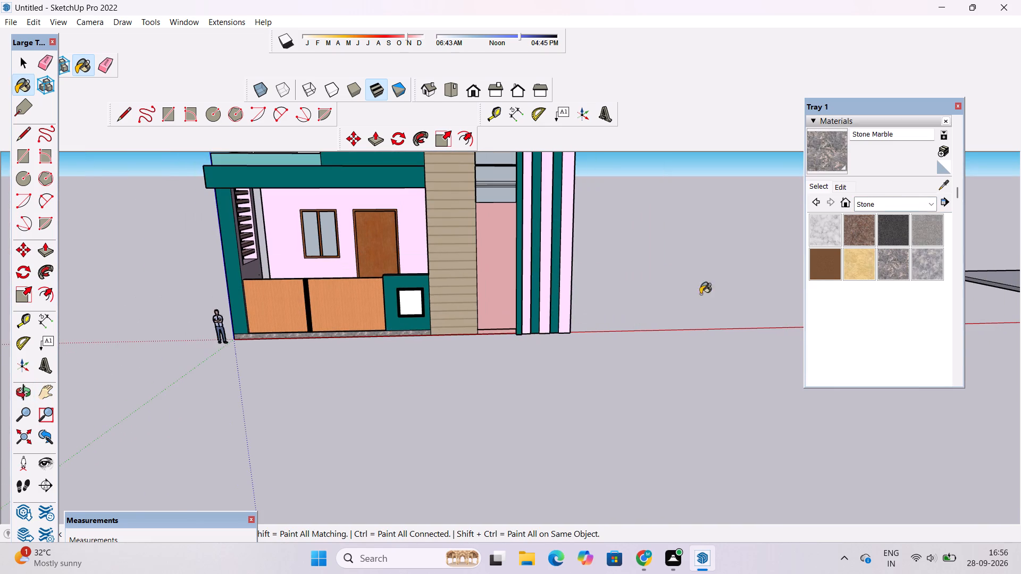
Paint the white square panel inside the black frame on the dark cyan gate post with Stone Brushed Khaki.
{"action": "left_click", "coordinate": [857, 261]}
{"action": "scroll", "coordinate": [395, 306], "scroll_direction": "up", "scroll_amount": 10}
{"action": "left_click", "coordinate": [431, 300]}
Put away the materials tray and delete the detached ground slab lying far beside the house.
{"action": "key", "text": "o"}
{"action": "scroll", "coordinate": [426, 302], "scroll_direction": "down", "scroll_amount": 6}
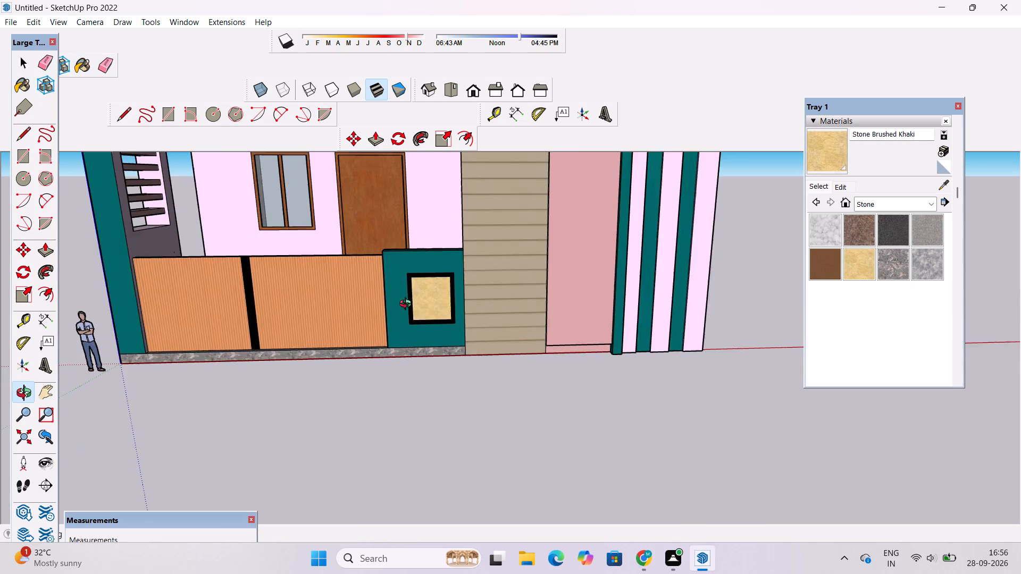
{"action": "scroll", "coordinate": [408, 305], "scroll_direction": "down", "scroll_amount": 9}
{"action": "left_click_drag", "start_coordinate": [409, 337], "coordinate": [409, 271]}
{"action": "left_click_drag", "start_coordinate": [414, 272], "coordinate": [424, 294], "text": "shift"}
{"action": "scroll", "coordinate": [425, 285], "scroll_direction": "down", "scroll_amount": 6}
{"action": "left_click_drag", "start_coordinate": [418, 298], "coordinate": [412, 318]}
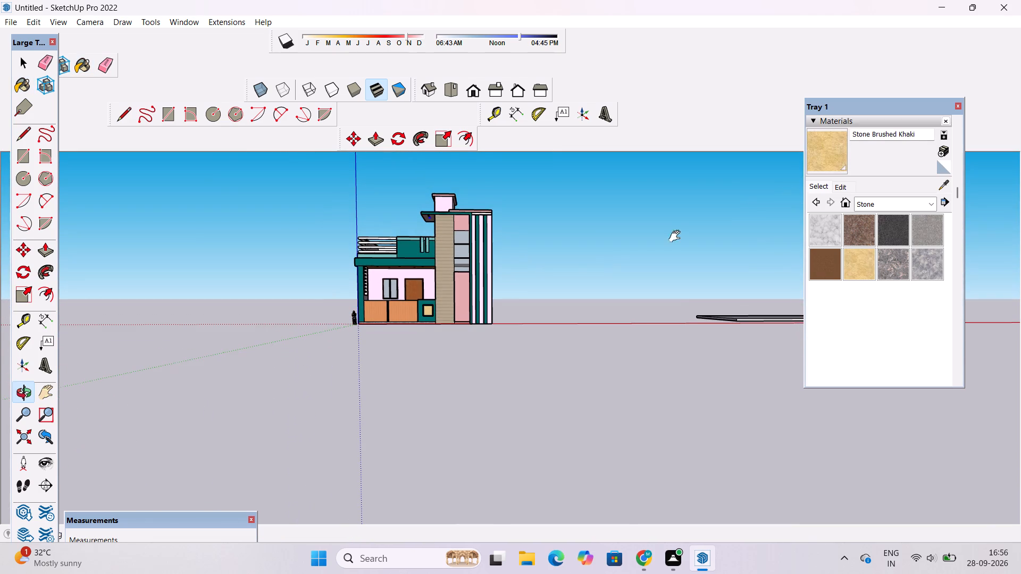
{"action": "left_click", "coordinate": [960, 107]}
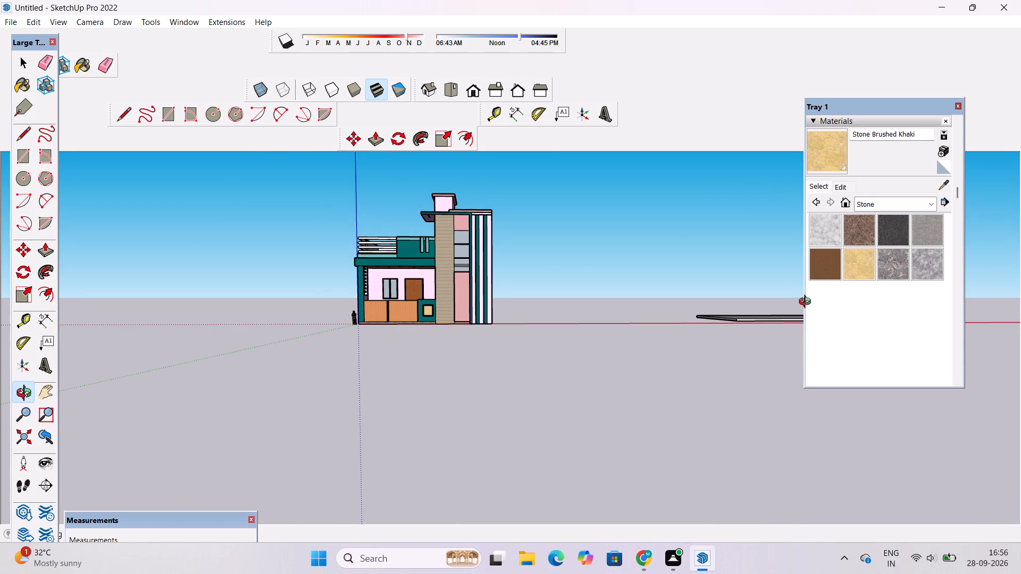
{"action": "key", "text": "space"}
{"action": "left_click", "coordinate": [797, 322]}
{"action": "key", "text": "Delete"}
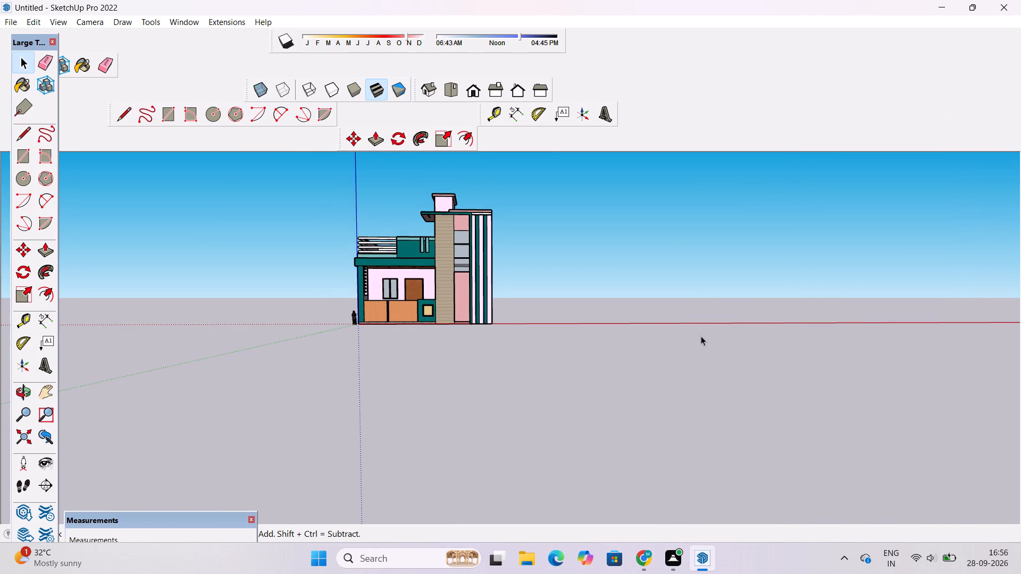
Save the model in the Downloads folder as 123 in the SketchUp Models (*.skp) format.
{"action": "key", "text": "ctrl+s"}
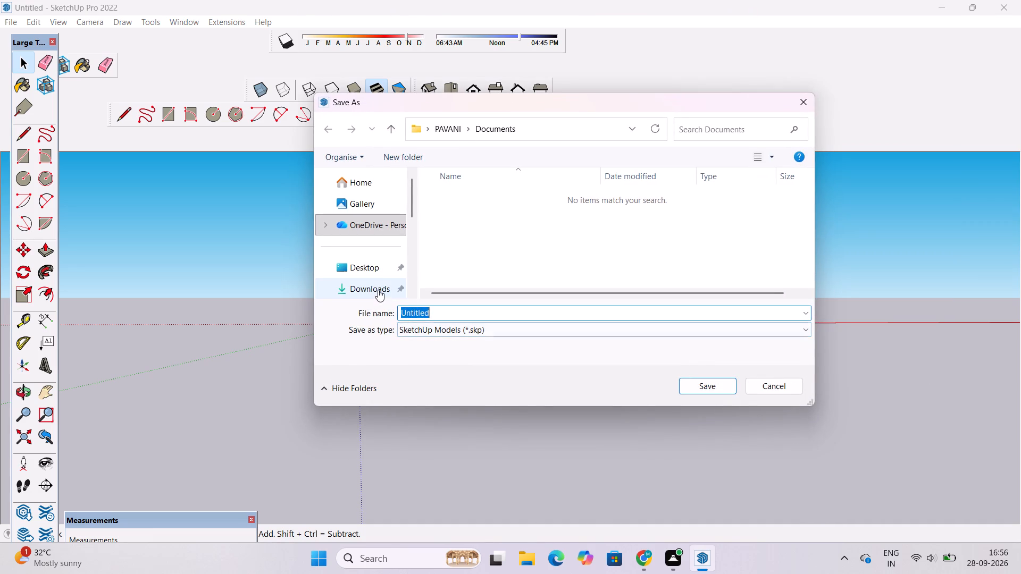
{"action": "left_click", "coordinate": [378, 289]}
{"action": "left_click", "coordinate": [443, 317]}
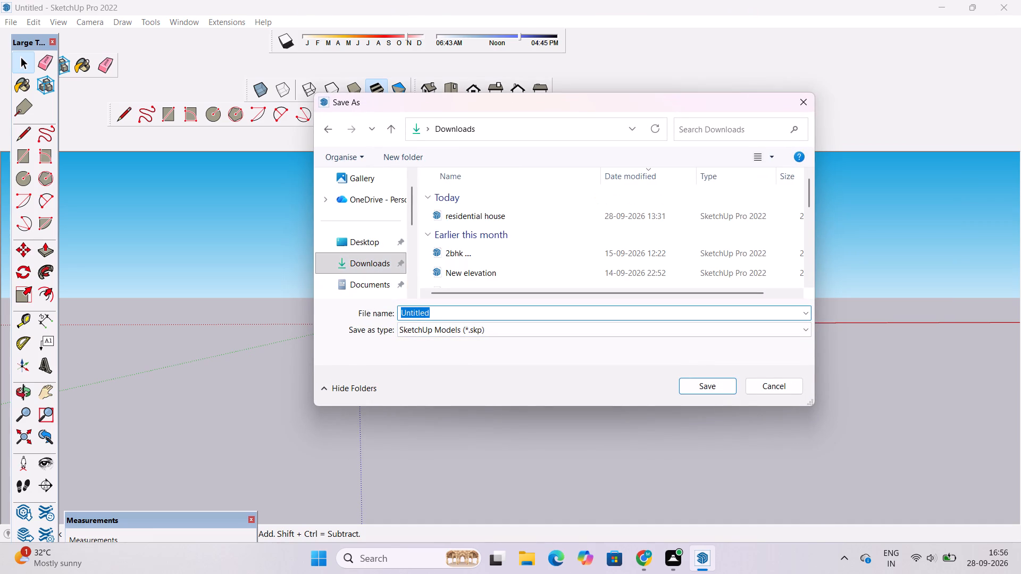
{"action": "key", "text": "BackSpace"}
{"action": "type", "text": "123"}
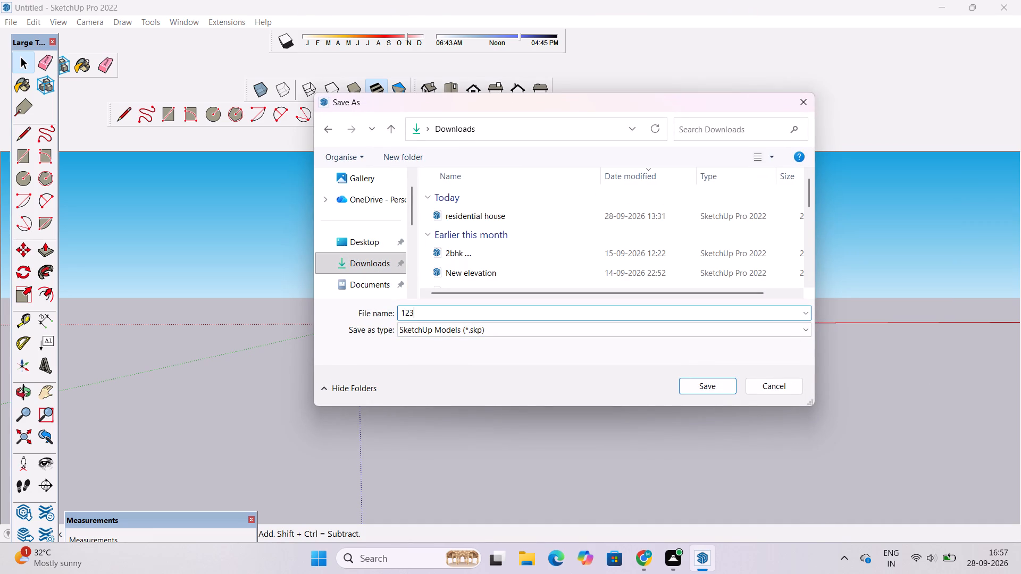
{"action": "left_click", "coordinate": [430, 336]}
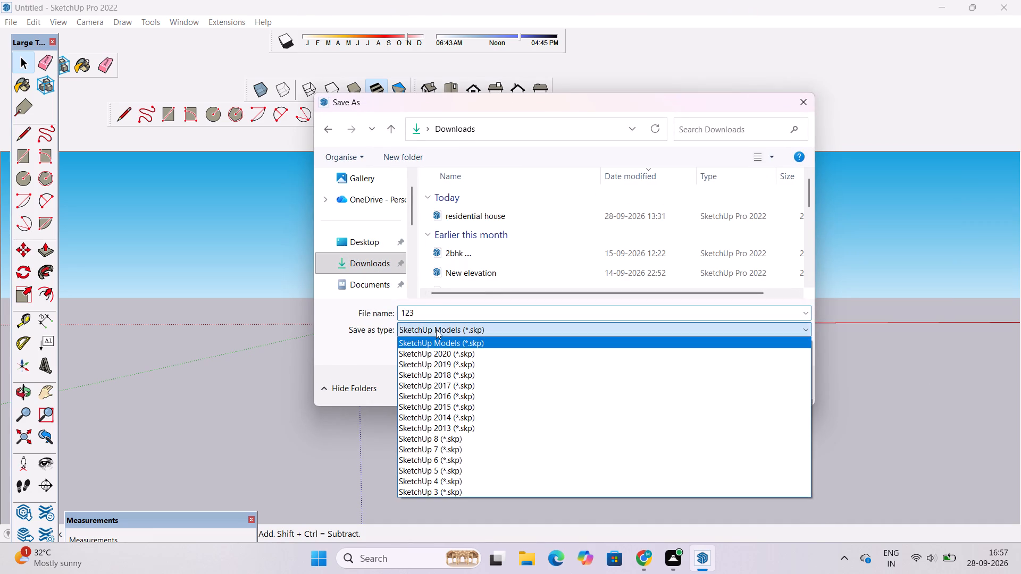
{"action": "left_click", "coordinate": [437, 328]}
{"action": "left_click", "coordinate": [717, 387]}
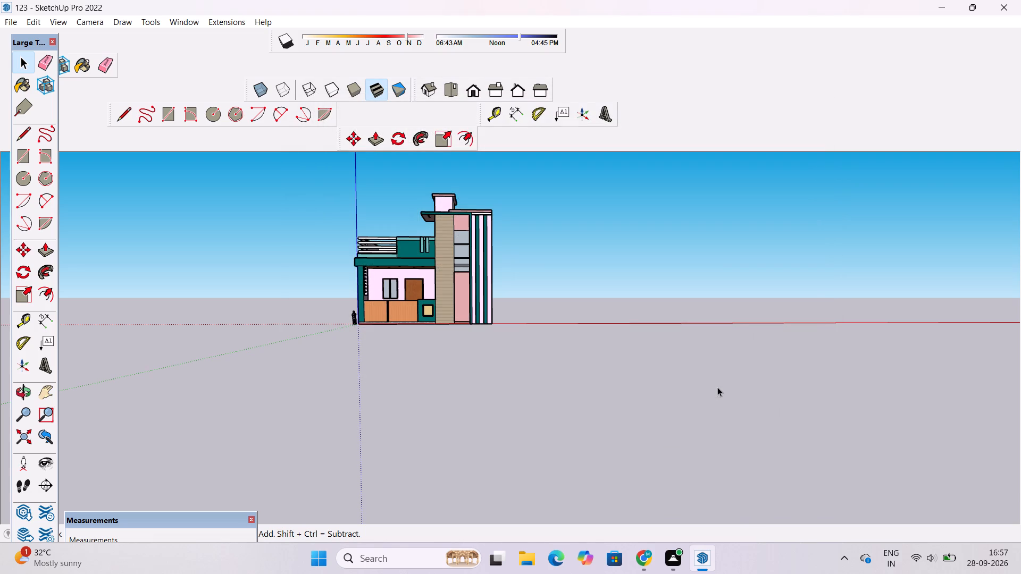
Export the current view as a 2D graphic PDF file named "123 pdf" in the Downloads folder.
{"action": "left_click", "coordinate": [4, 20]}
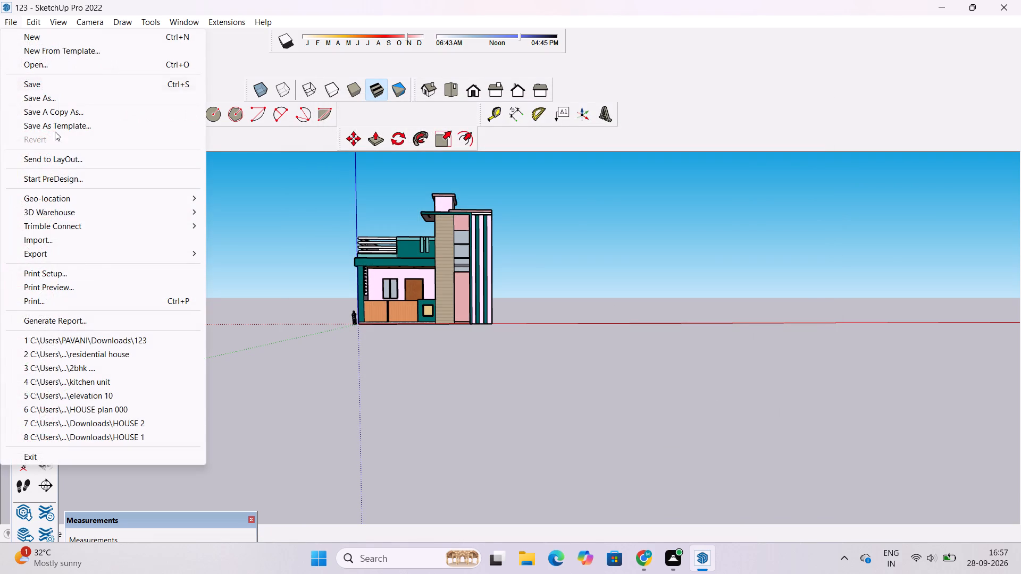
{"action": "left_click", "coordinate": [229, 267]}
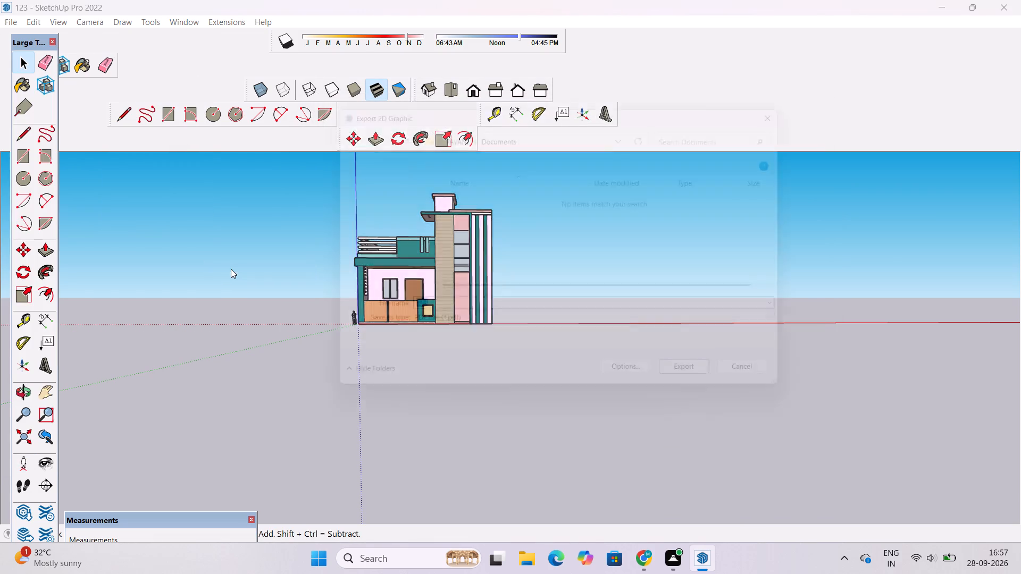
{"action": "left_click", "coordinate": [378, 288]}
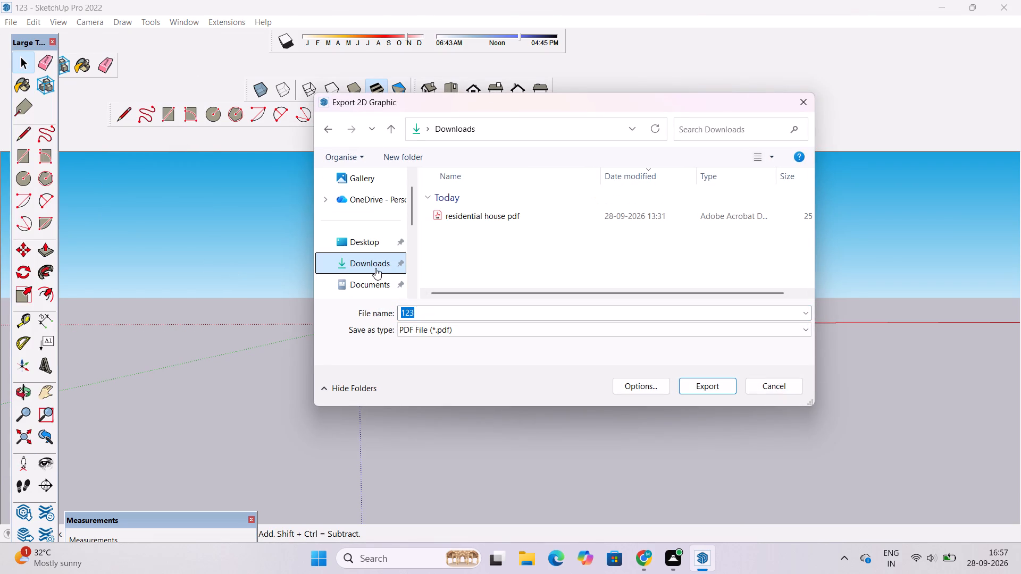
{"action": "left_click", "coordinate": [376, 263]}
{"action": "left_click", "coordinate": [412, 311]}
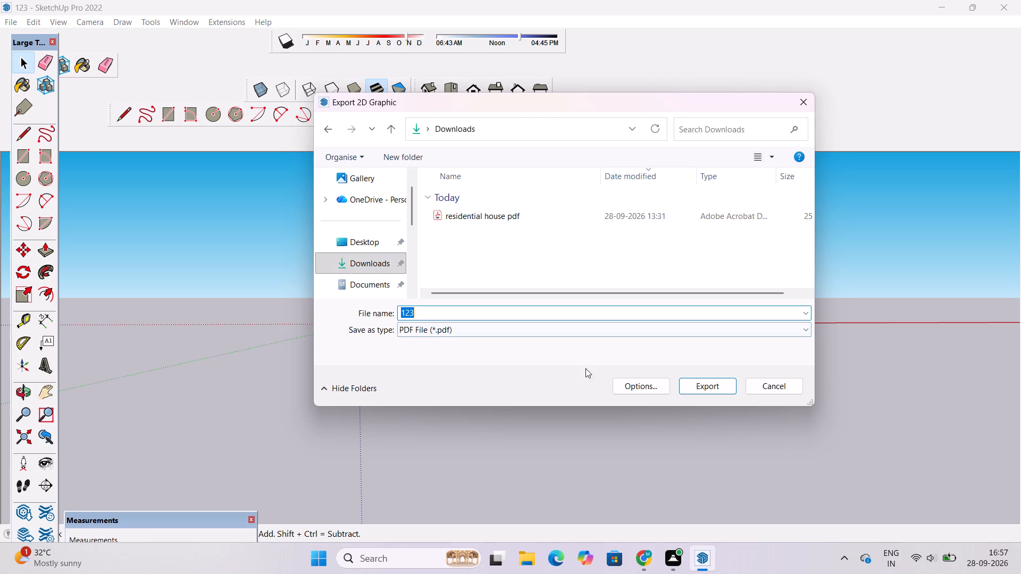
{"action": "left_click", "coordinate": [421, 309]}
{"action": "key", "text": "space"}
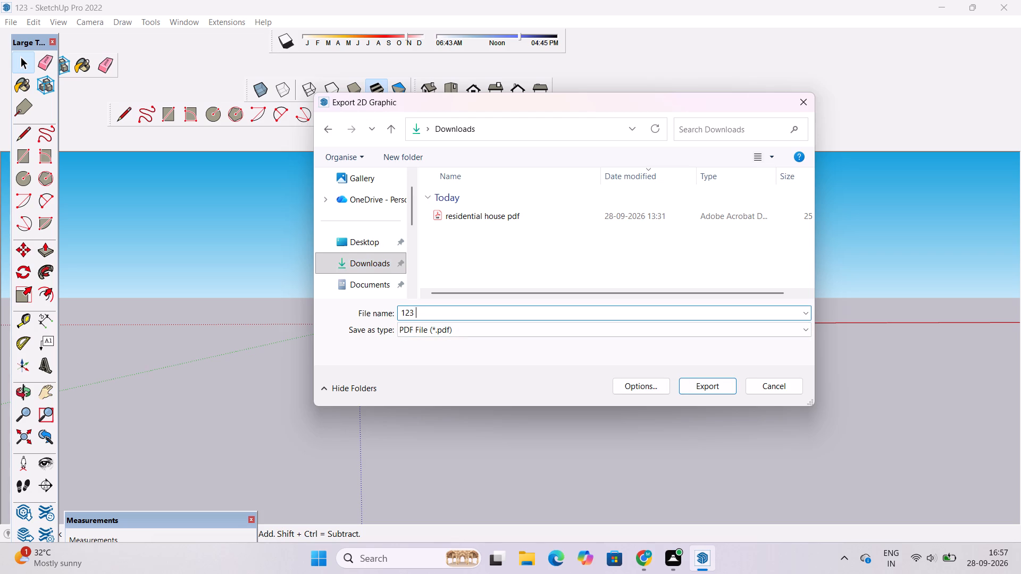
{"action": "type", "text": "pdf"}
{"action": "left_click", "coordinate": [719, 379]}
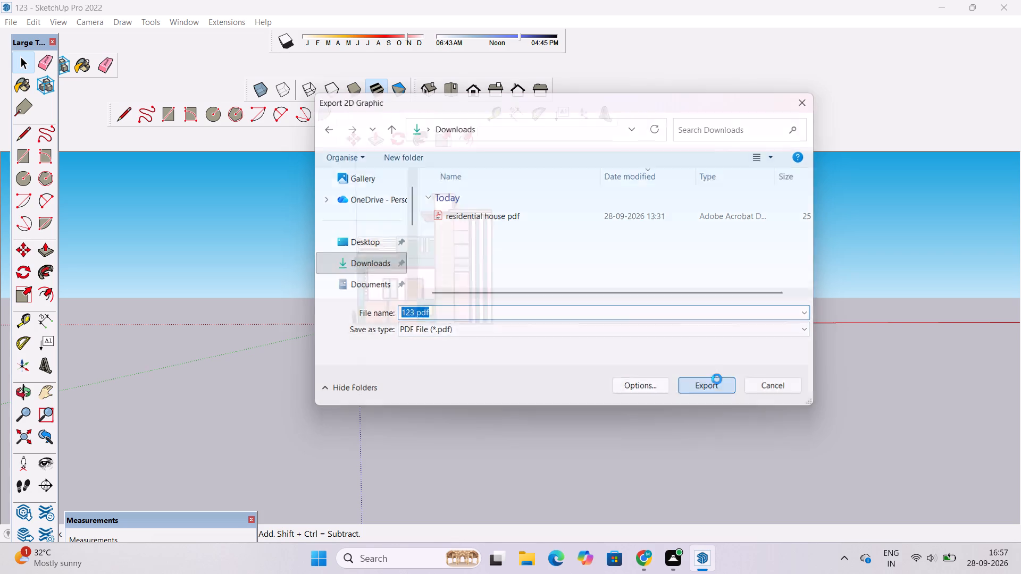